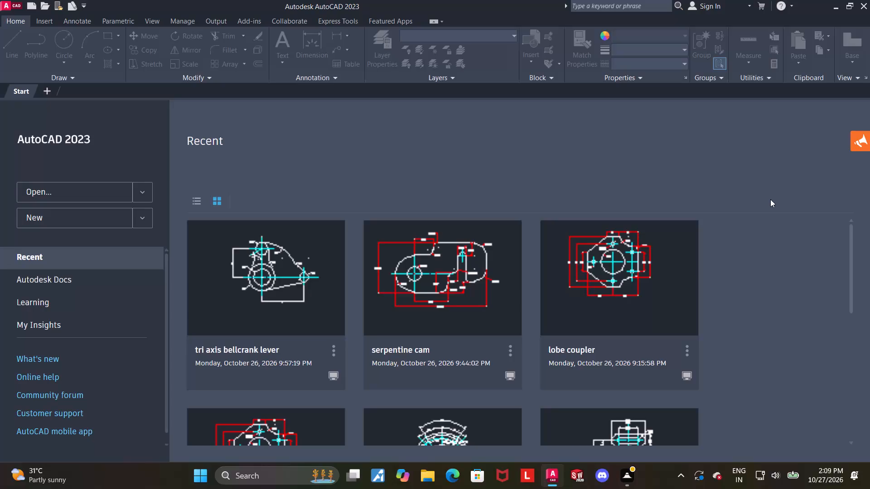
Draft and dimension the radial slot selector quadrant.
Create a new drawing from the acad.dwt template.
left_click(111, 218)
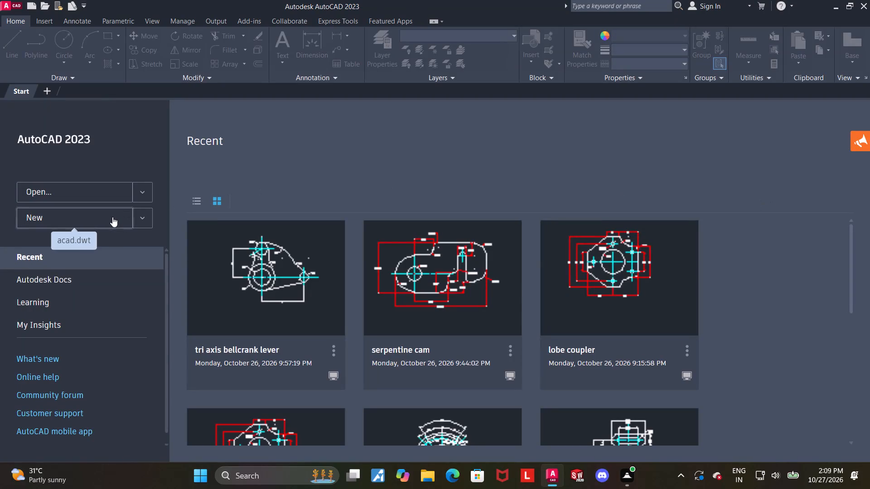
Turn on command logging with LOGFILEON.
type("logfile")
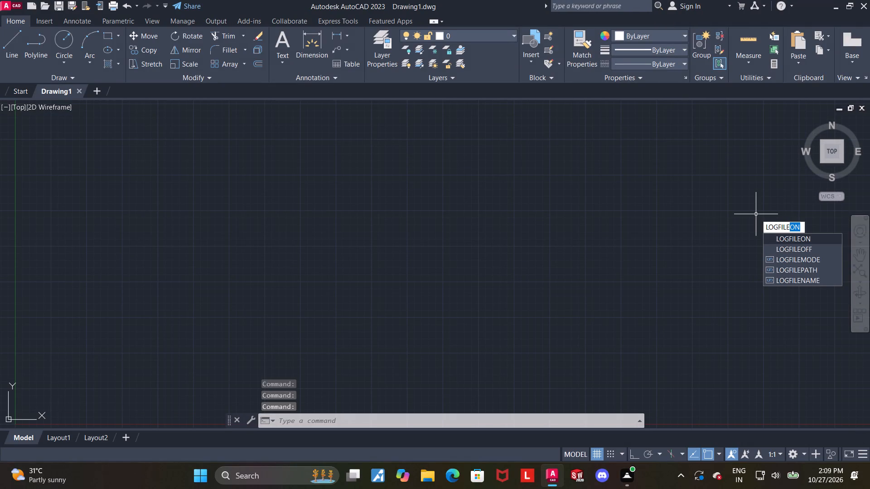
left_click(787, 241)
key("Return")
key("Return")
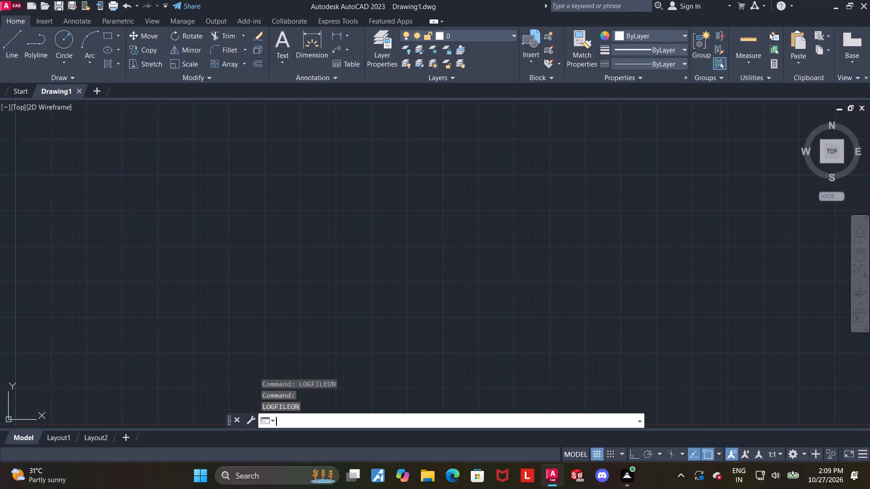
Set the model space limits from 0,0 to 100,100.
type("limits")
key("Return")
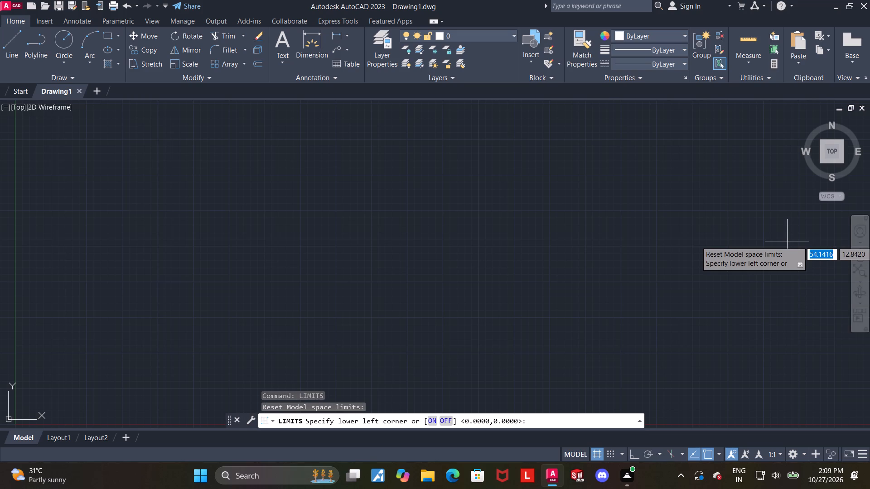
type("0,0")
key("Return")
type("100,100")
key("Return")
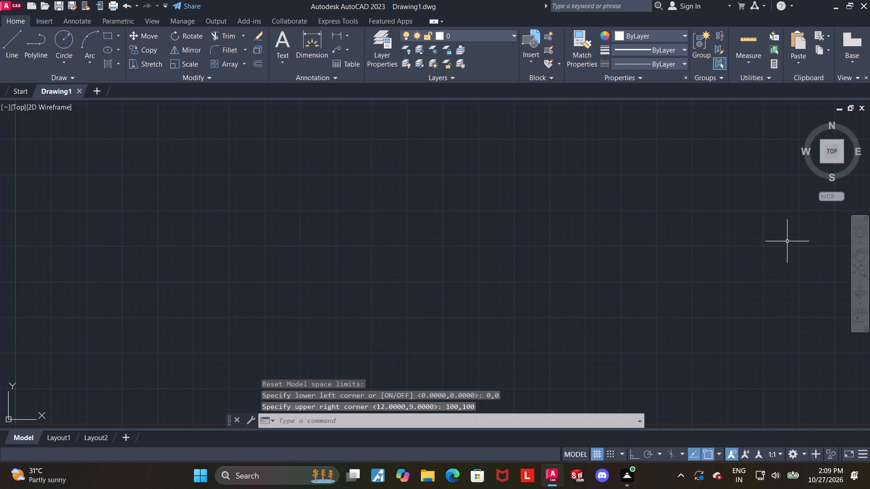
Draw a circle of radius 13 in the open area above and to the right of the origin.
scroll(754, 257, "down", 1)
middle_click_drag(779, 264, 557, 317)
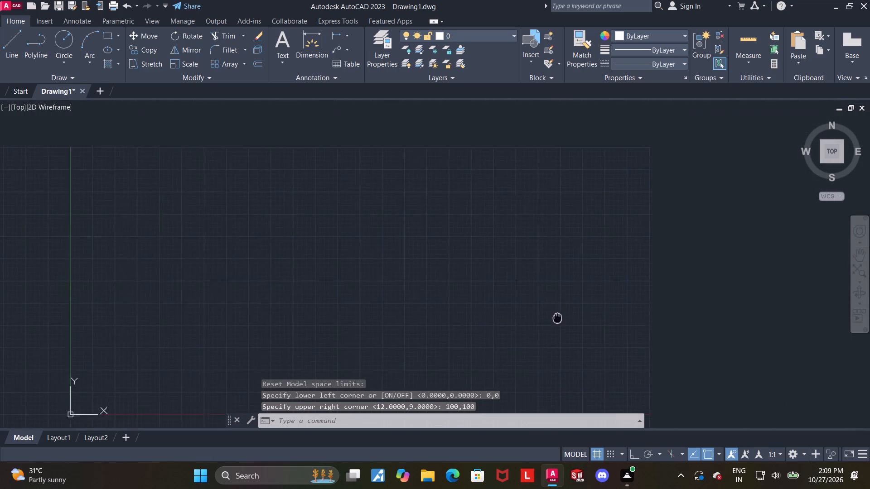
middle_click_drag(557, 317, 546, 318)
scroll(534, 306, "down", 1)
middle_click_drag(608, 263, 406, 289)
scroll(414, 275, "down", 1)
middle_click_drag(521, 256, 421, 280)
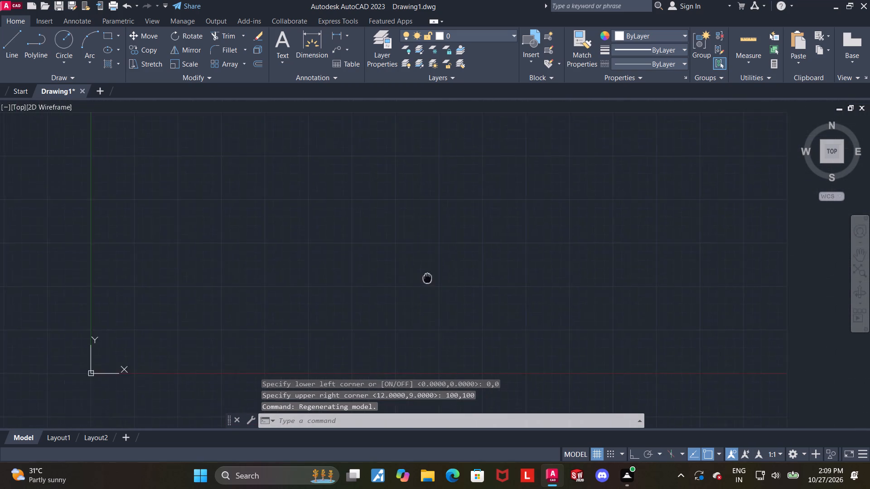
middle_click_drag(421, 280, 372, 292)
scroll(372, 290, "down", 1)
middle_click_drag(465, 268, 359, 308)
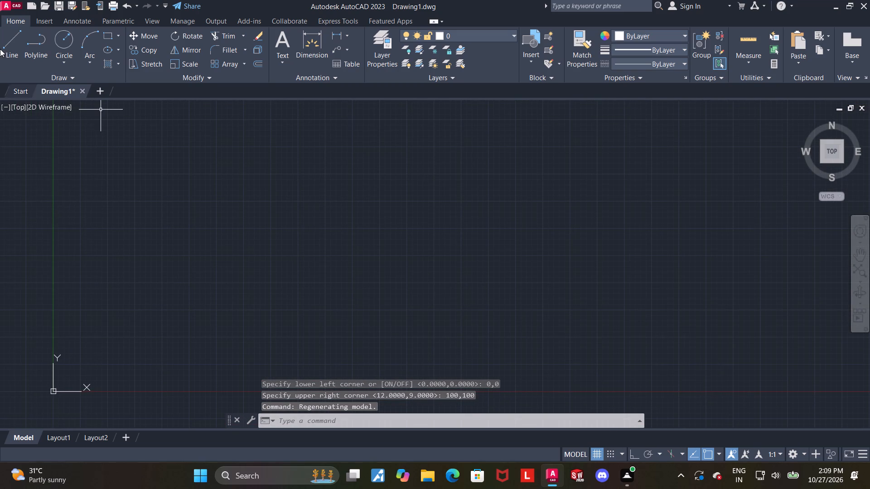
left_click(60, 38)
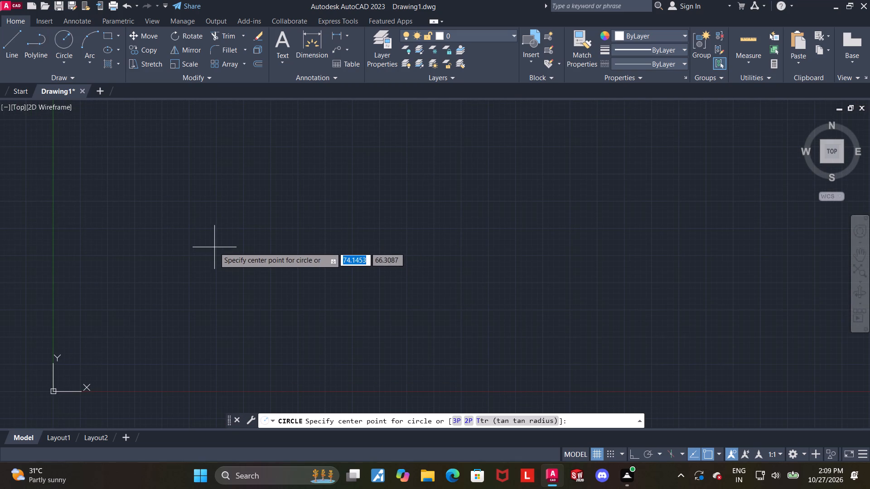
left_click(214, 247)
type("13")
key("Return")
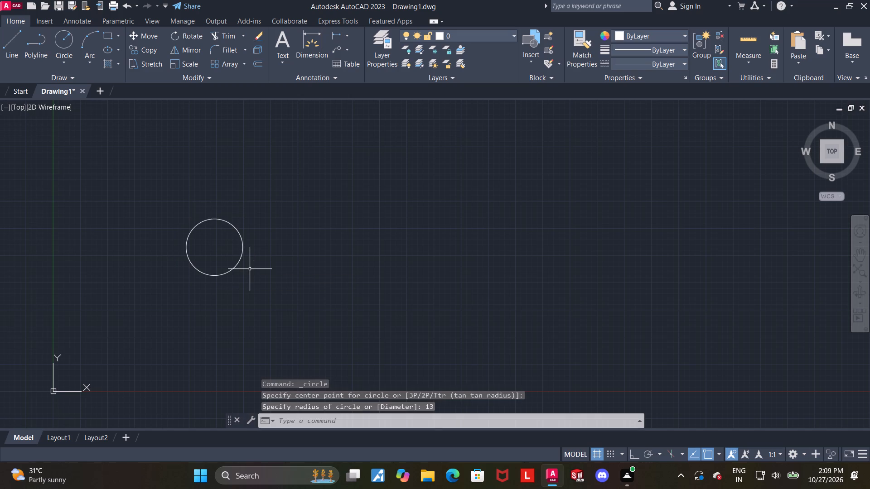
key("Escape")
Move the radius 13 circle by its center farther from the origin, to about 315,230.
scroll(298, 248, "down", 1)
middle_click_drag(302, 266, 235, 327)
left_click(251, 258)
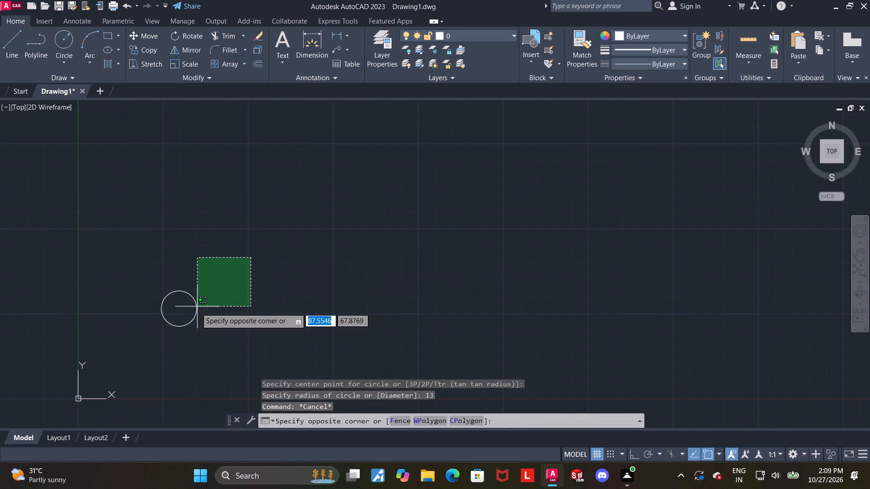
left_click(171, 320)
left_click_drag(179, 310, 184, 306)
left_click(355, 141)
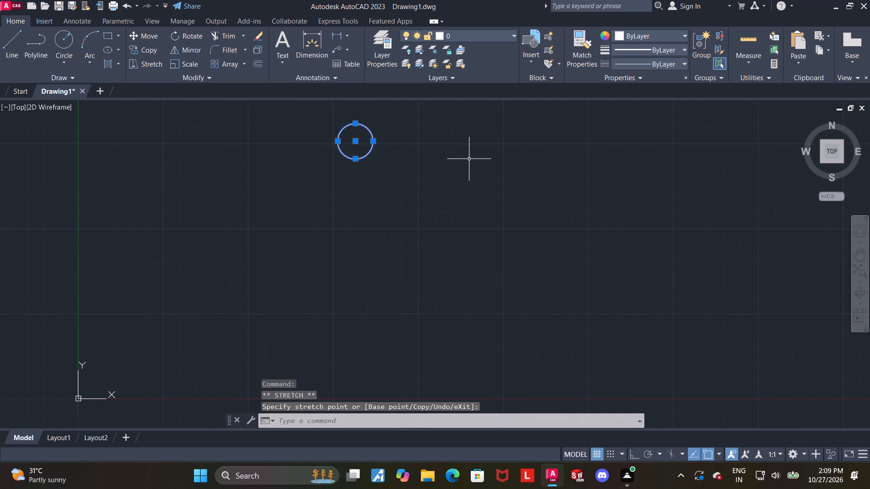
middle_click_drag(469, 159, 370, 256)
scroll(370, 257, "down", 1)
left_click(377, 250)
key("Escape")
key("Escape")
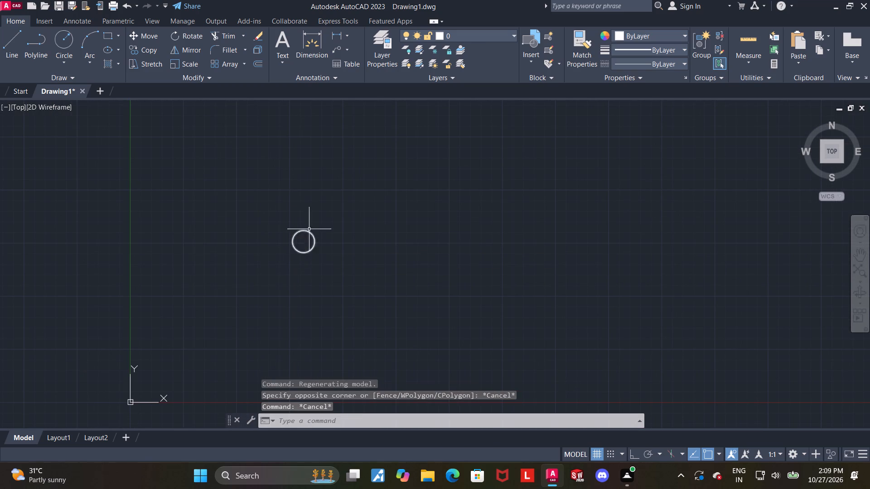
left_click(330, 210)
left_click(273, 296)
left_click(303, 240)
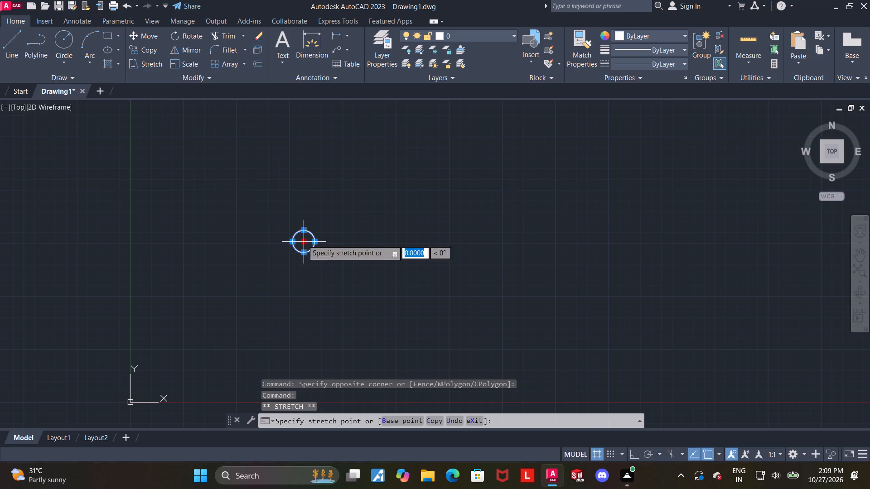
left_click(398, 207)
key("Escape")
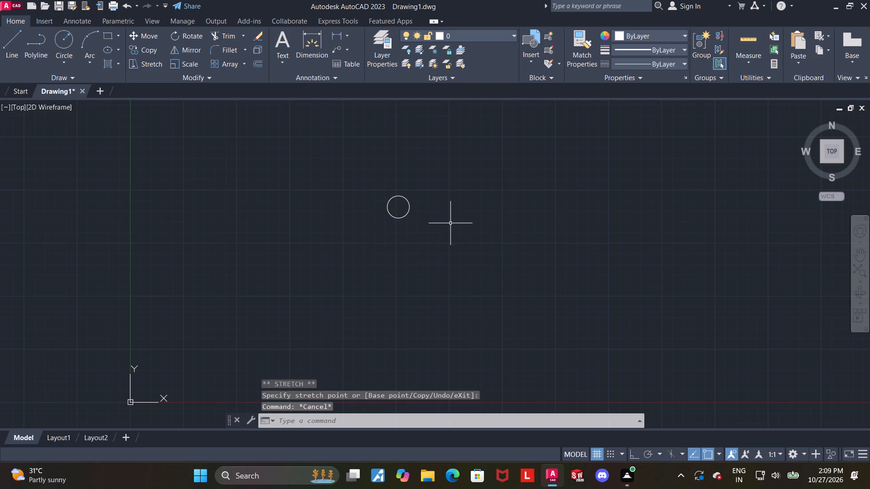
Draw a concentric circle of diameter 20 inside the radius 13 circle.
scroll(451, 223, "up", 2)
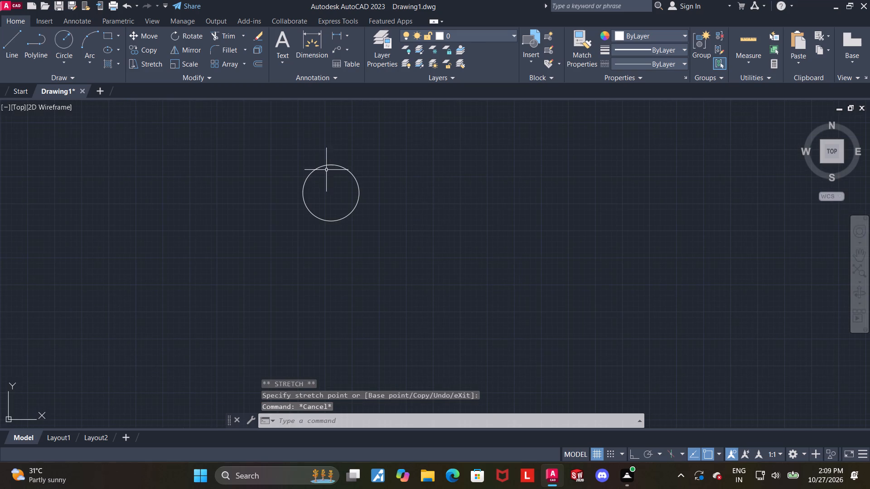
left_click(58, 38)
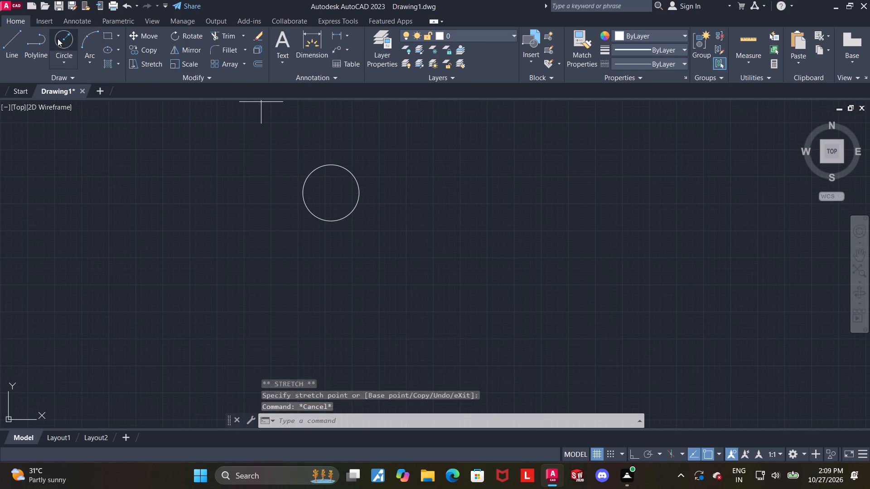
left_click(332, 191)
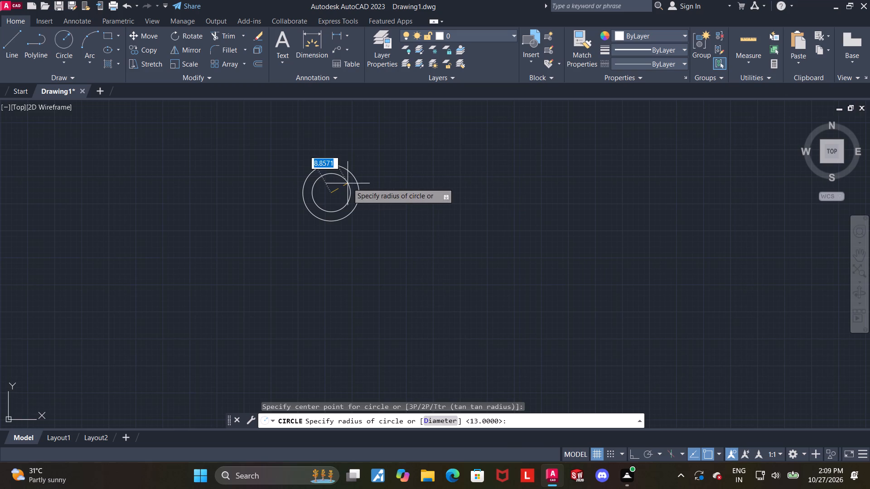
key("d")
key("Return")
type("20")
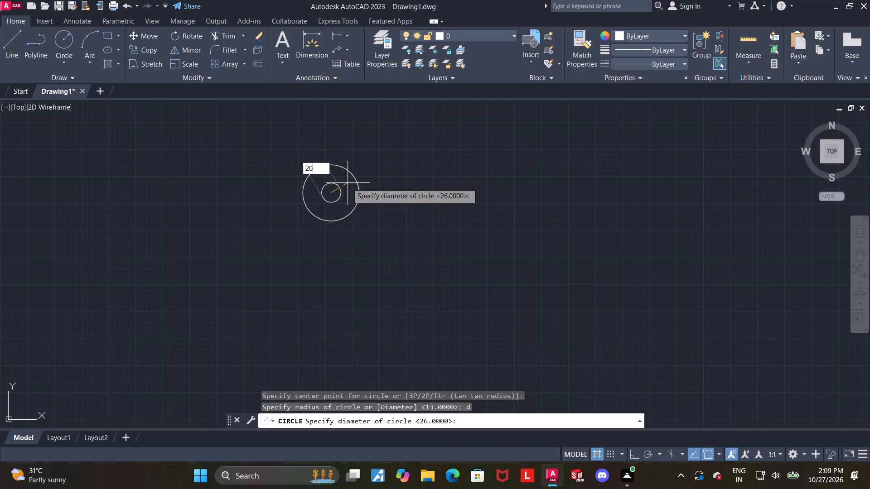
key("Return")
key("Escape")
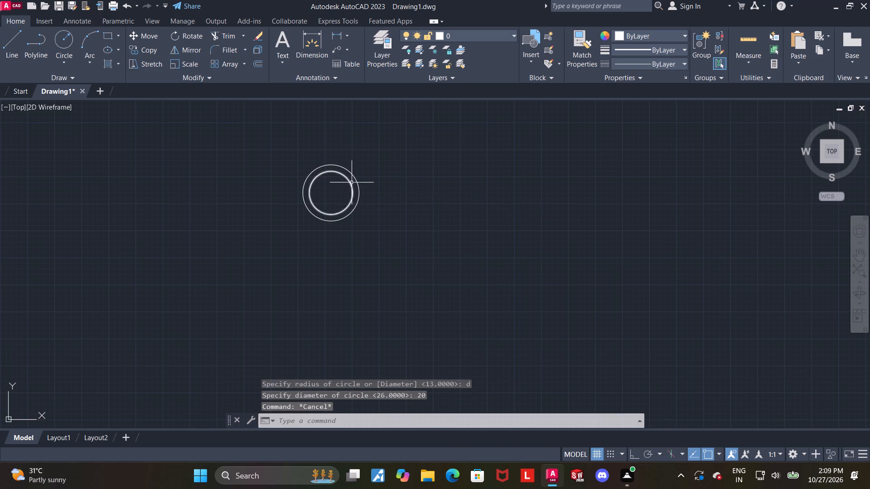
With Ortho on, draw connected lines from the circles' center: 43 to the left, 27 straight down and 16 farther down.
scroll(337, 191, "down", 1)
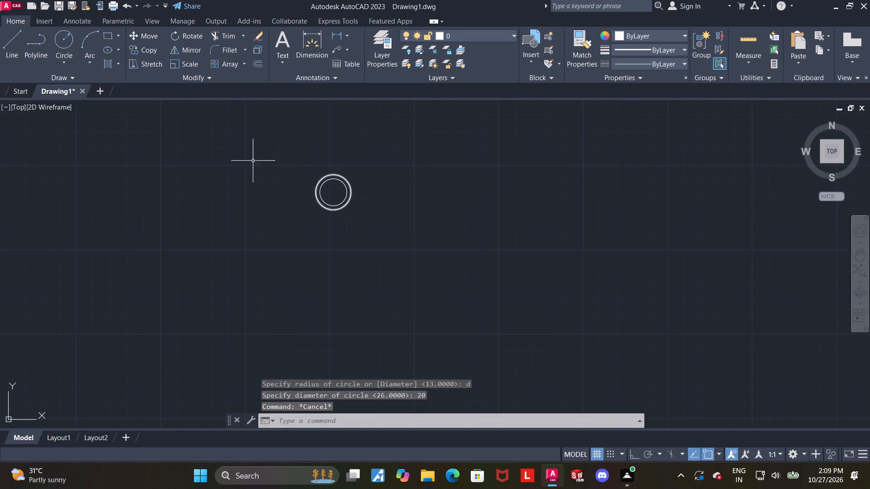
left_click(5, 40)
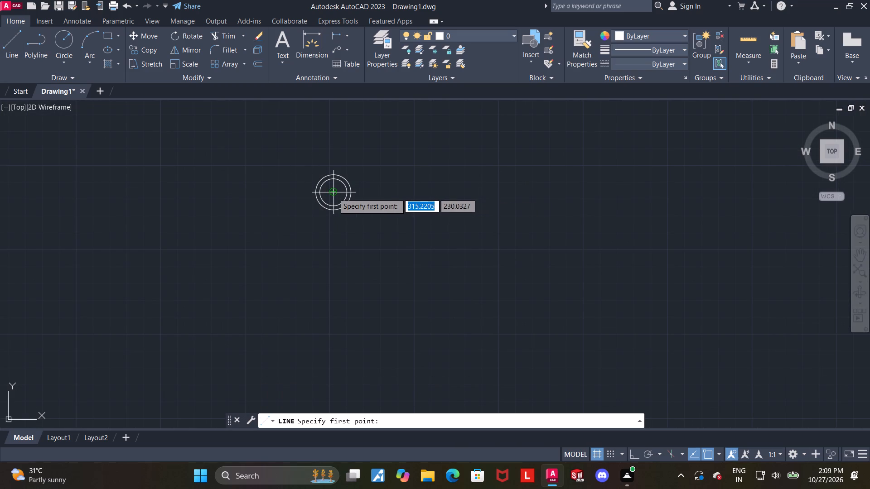
left_click(333, 193)
key("F8")
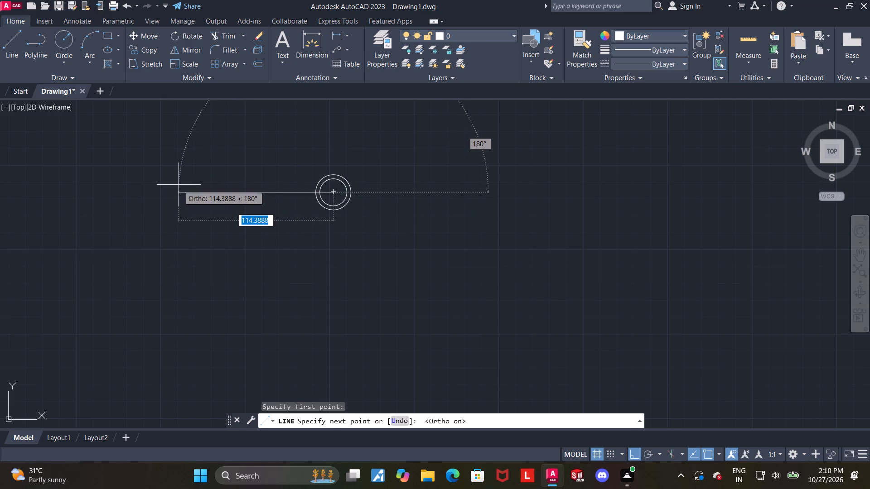
type("43")
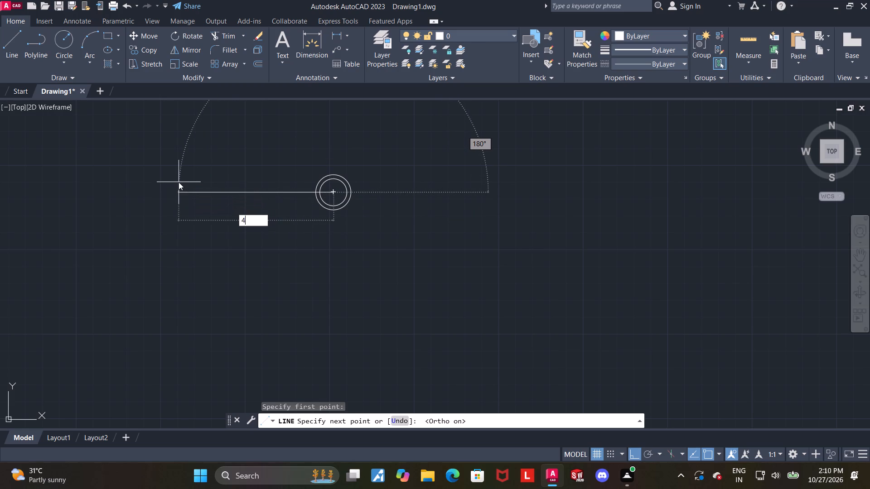
key("Return")
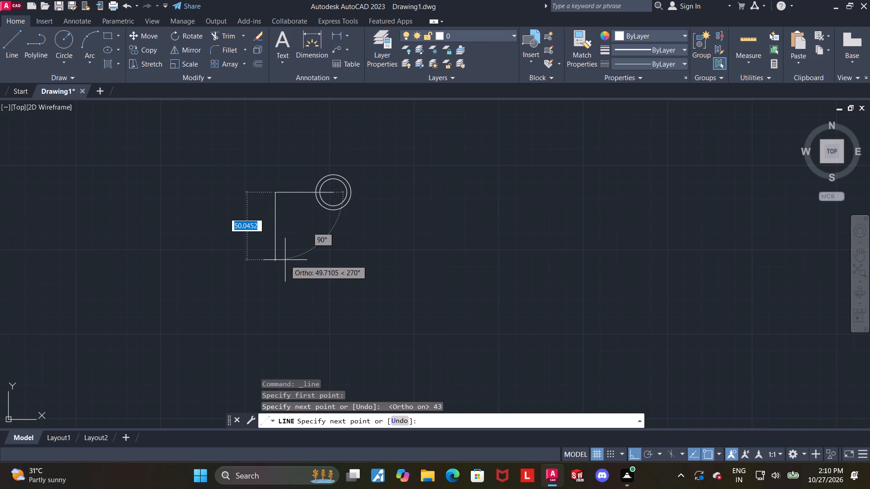
key("2")
key("7")
key("Return")
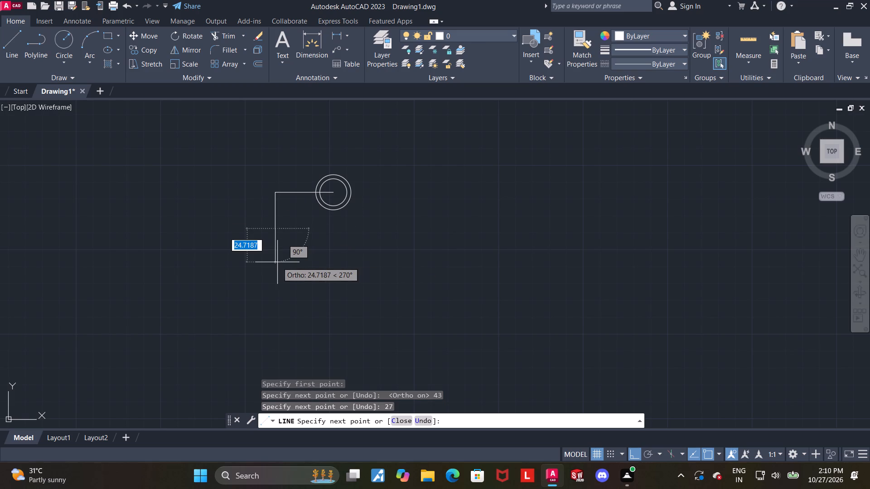
key("1")
key("6")
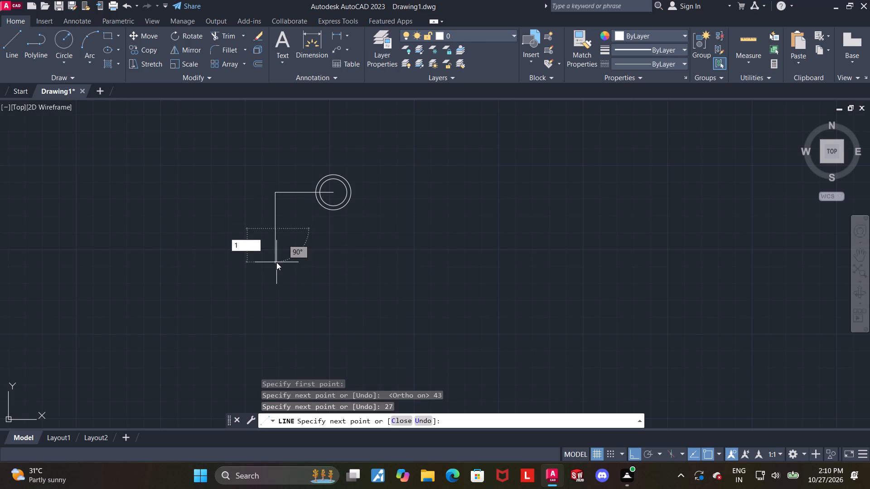
key("Return")
key("Escape")
Draw a circle of radius 12 centered on the lower end of the vertical line.
scroll(281, 240, "up", 2)
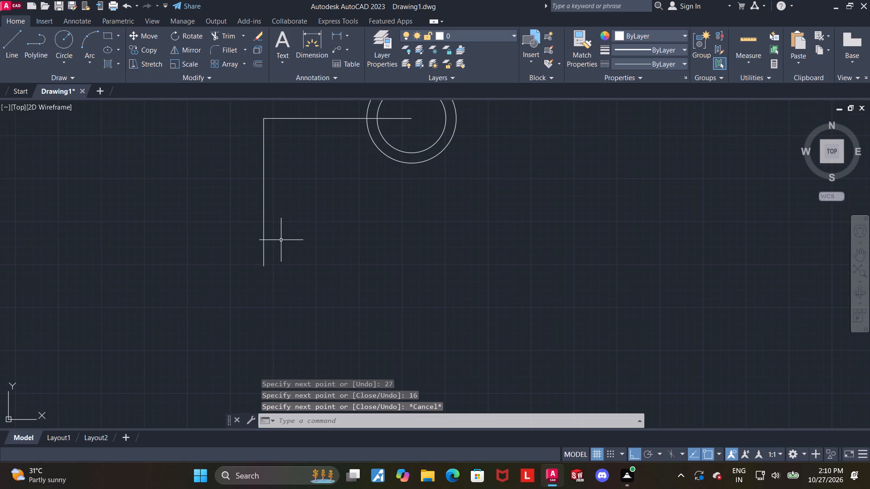
left_click(68, 46)
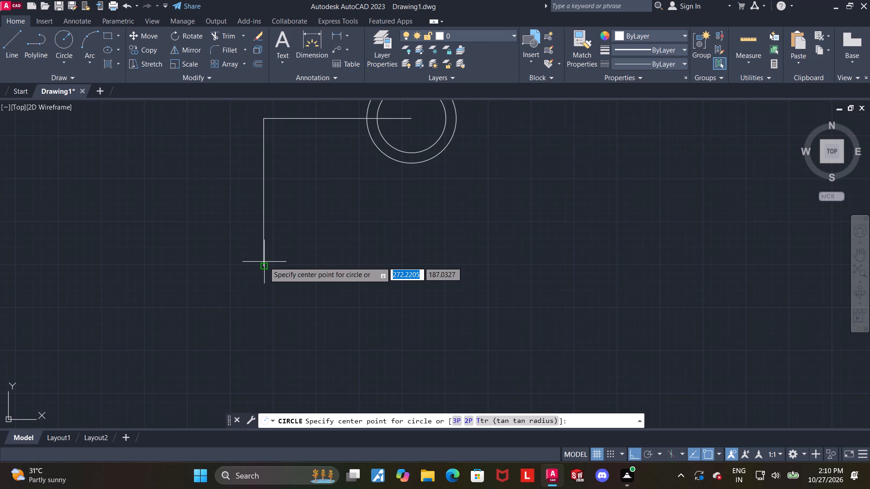
left_click(264, 264)
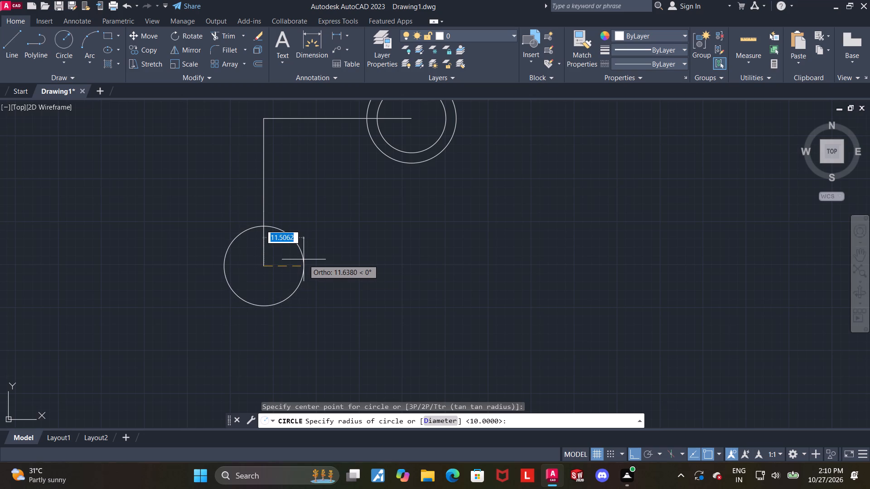
type("12")
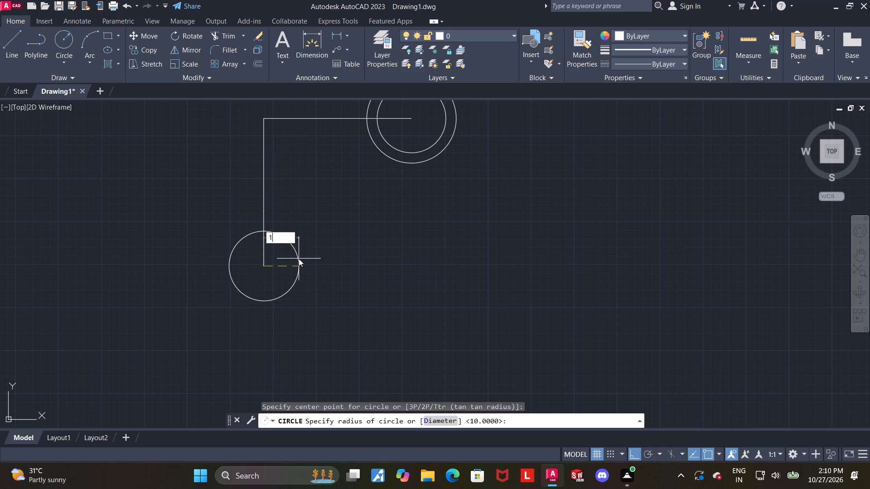
key("Return")
key("Escape")
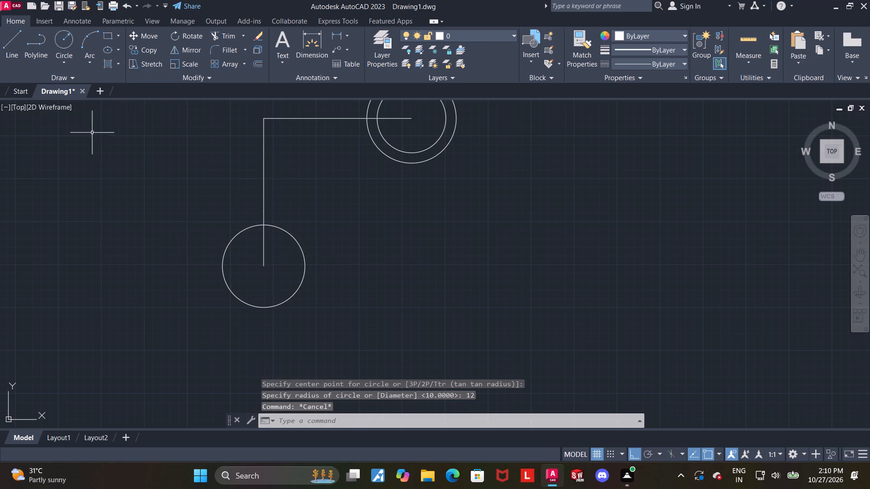
Draw a concentric circle of diameter 10 inside the radius 12 circle.
left_click(62, 49)
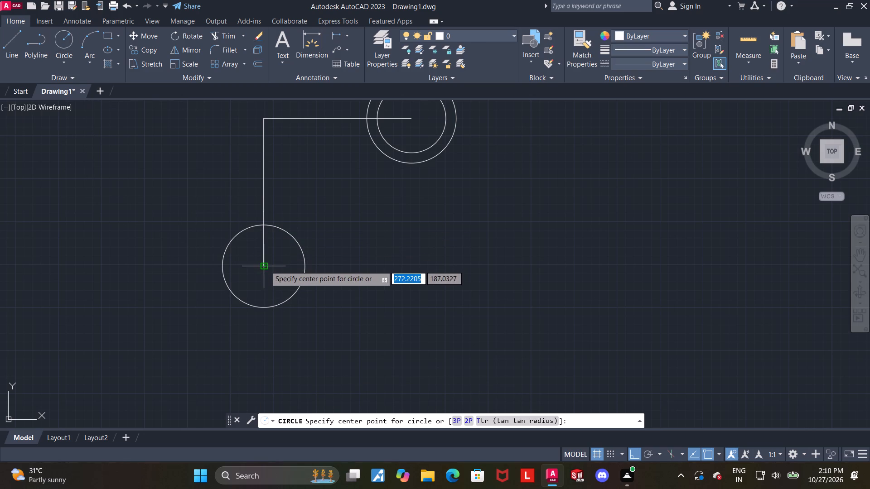
left_click(266, 266)
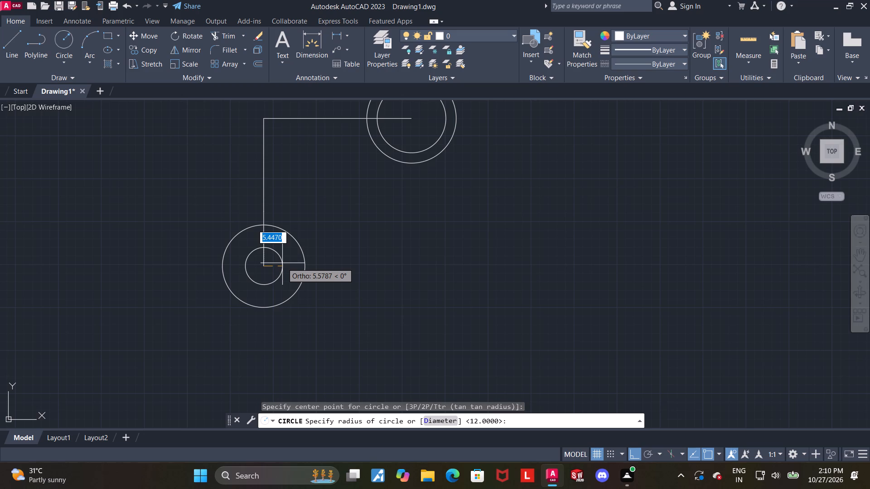
key("d")
key("Return")
type("10")
key("Return")
key("Escape")
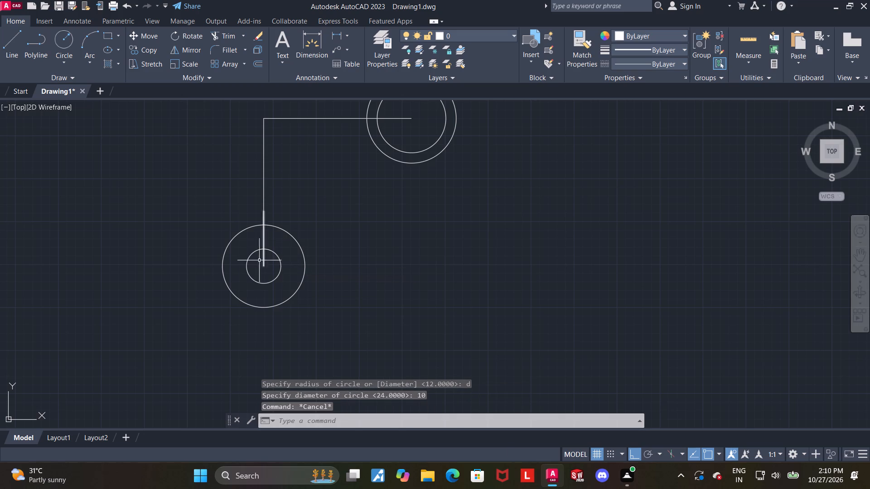
Trim away the construction lines between the two circle pairs and delete their leftover segments inside the circles.
scroll(513, 271, "down", 1)
middle_click_drag(562, 281, 493, 301)
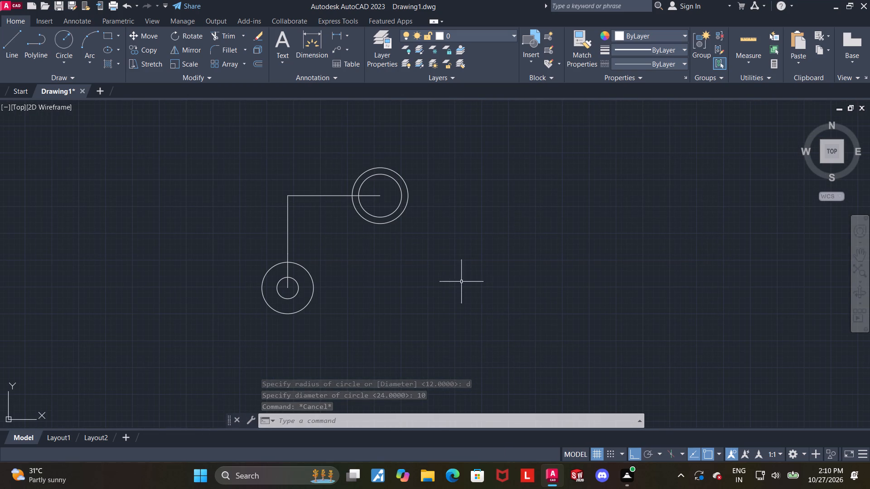
left_click(224, 36)
left_click_drag(333, 143, 331, 149)
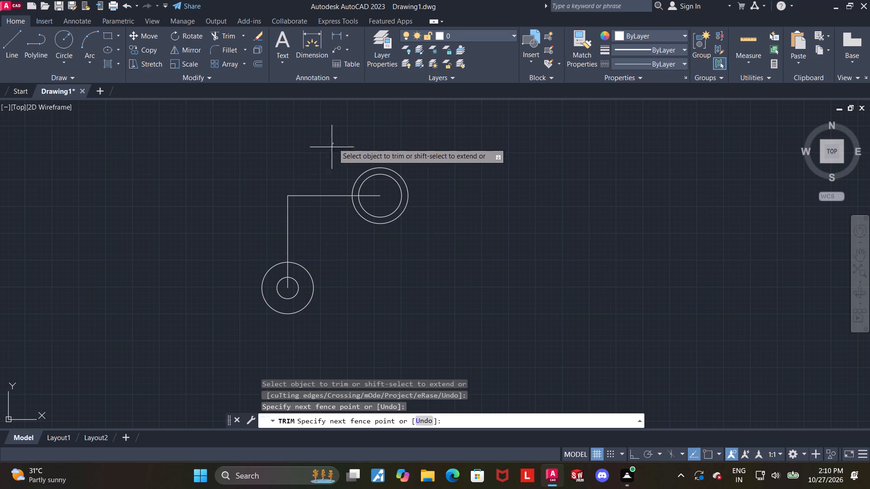
left_click_drag(331, 149, 297, 225)
left_click_drag(296, 225, 287, 228)
key("Escape")
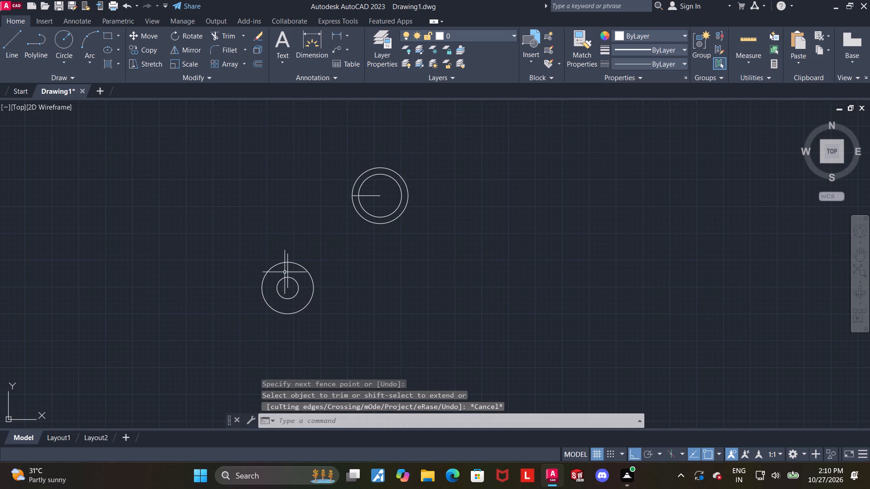
left_click(286, 271)
left_click(370, 196)
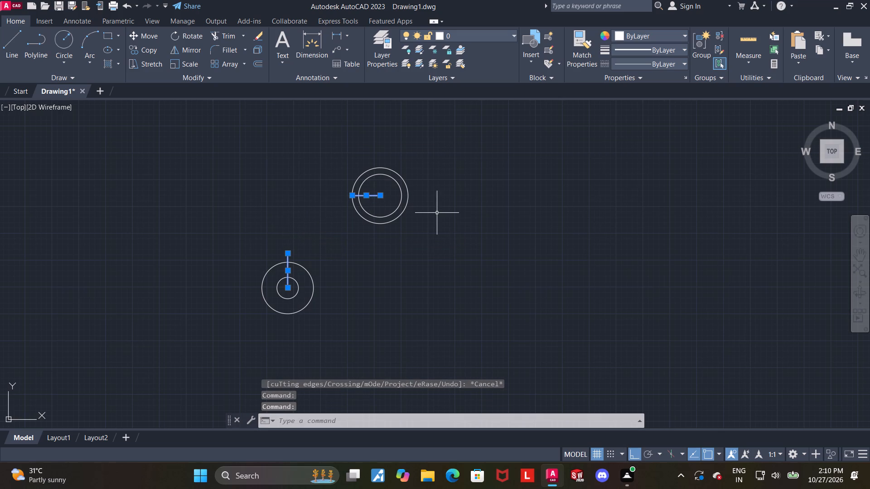
key("Delete")
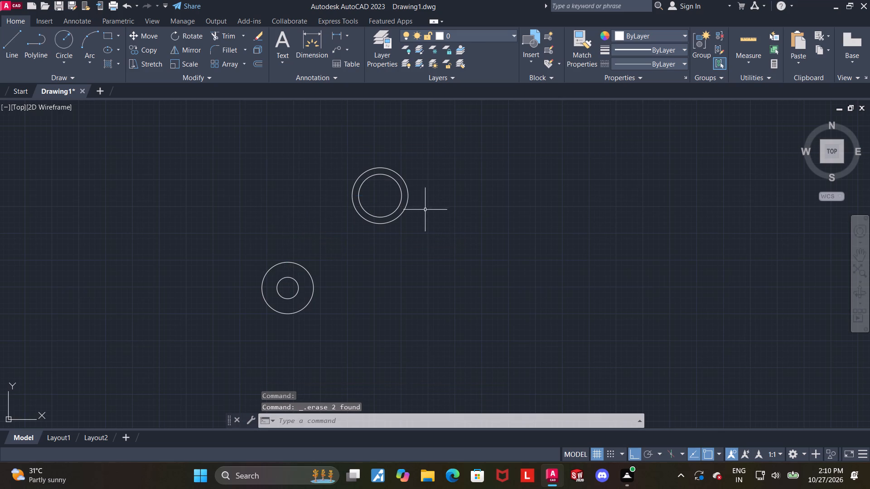
Draw connected construction lines from the center of the radius 13 circle: 52 to the right and 27 straight down.
scroll(427, 229, "down", 1)
middle_click_drag(459, 238, 380, 239)
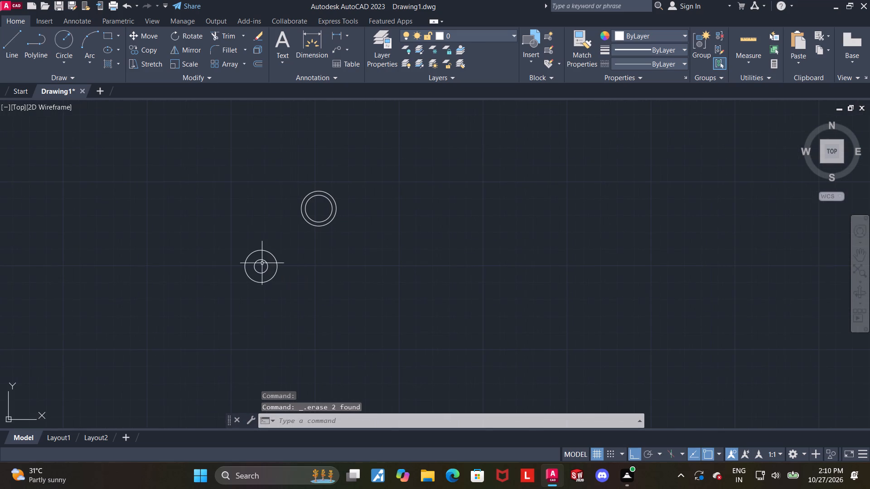
left_click(9, 41)
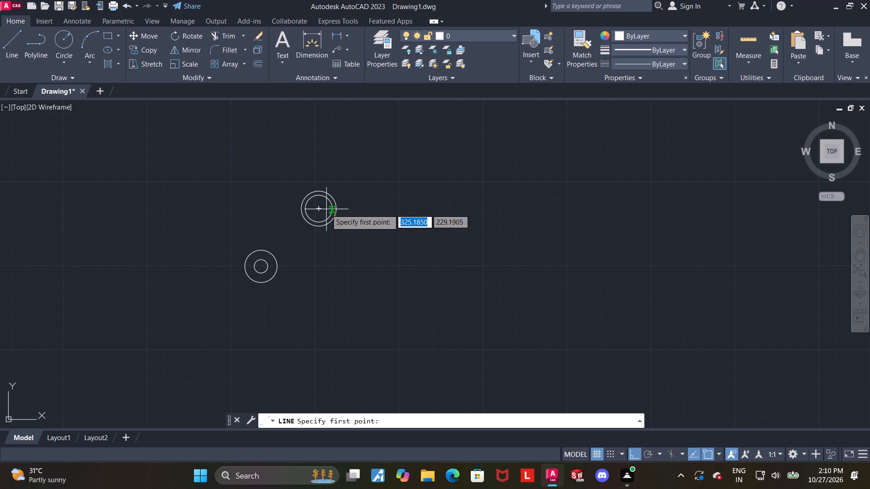
left_click(320, 208)
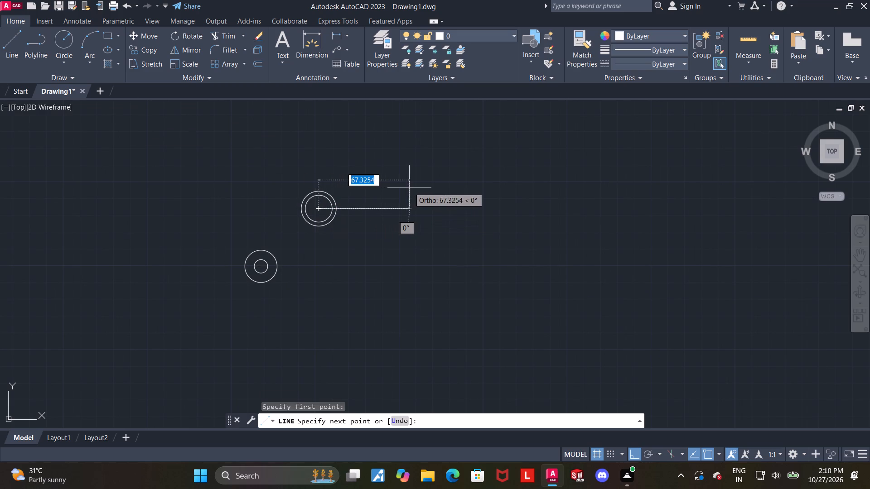
type("52")
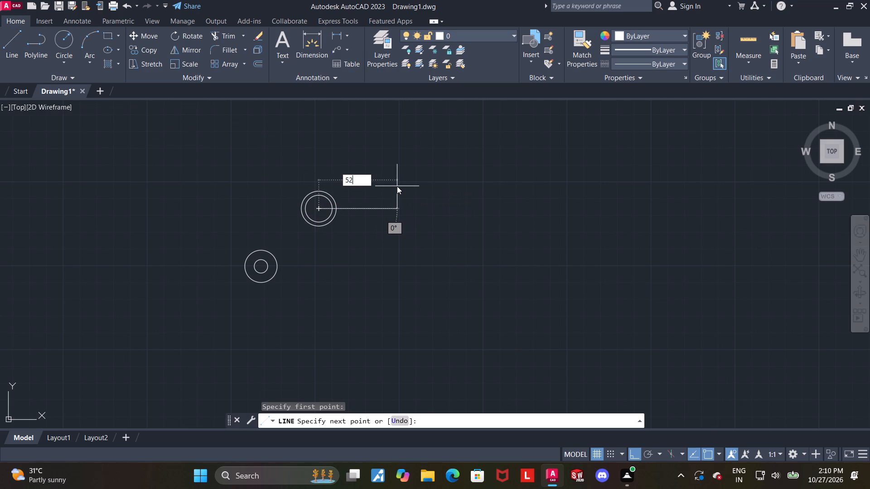
key("Return")
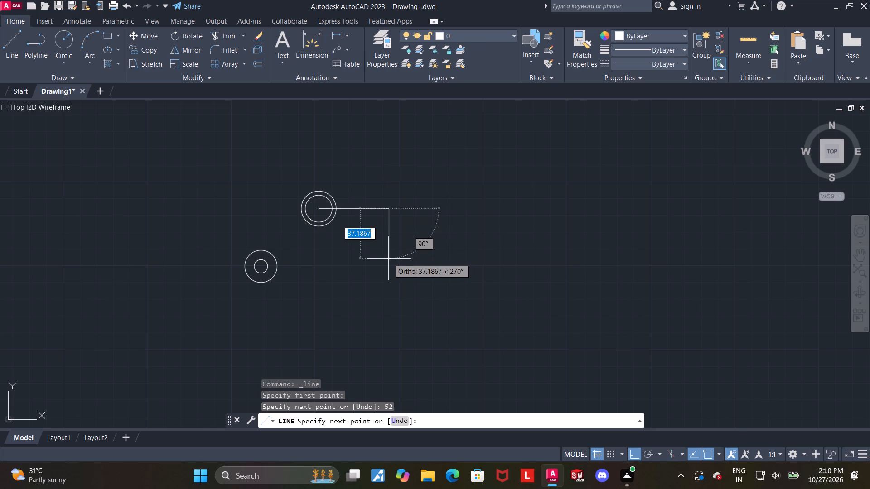
type("27")
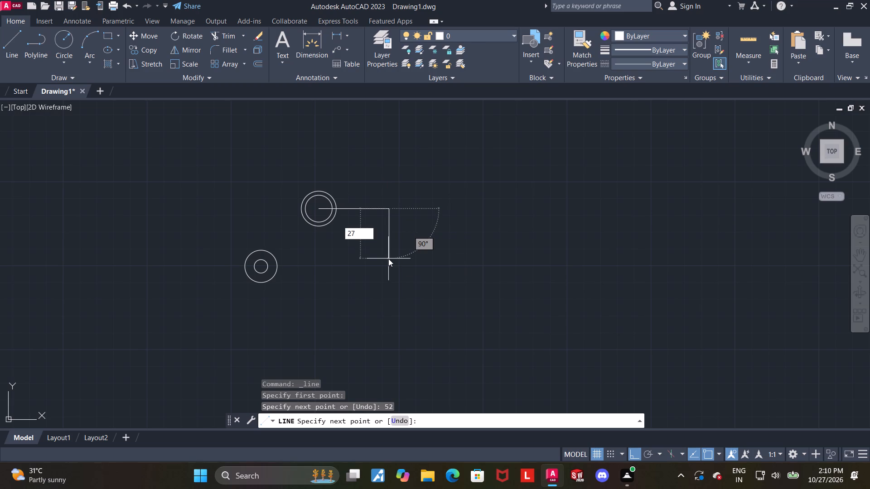
key("Return")
key("Escape")
Draw a circle of radius 16 centered on the lower end of the 27 unit vertical line.
left_click(64, 39)
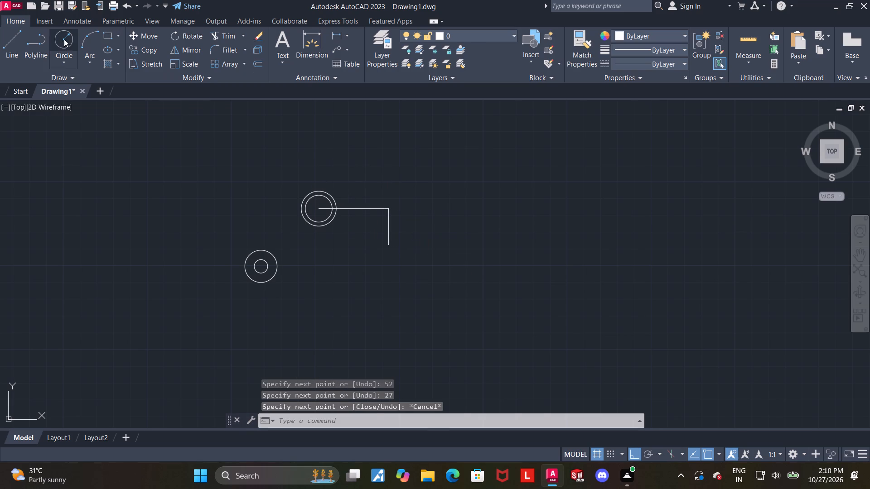
scroll(401, 232, "up", 1)
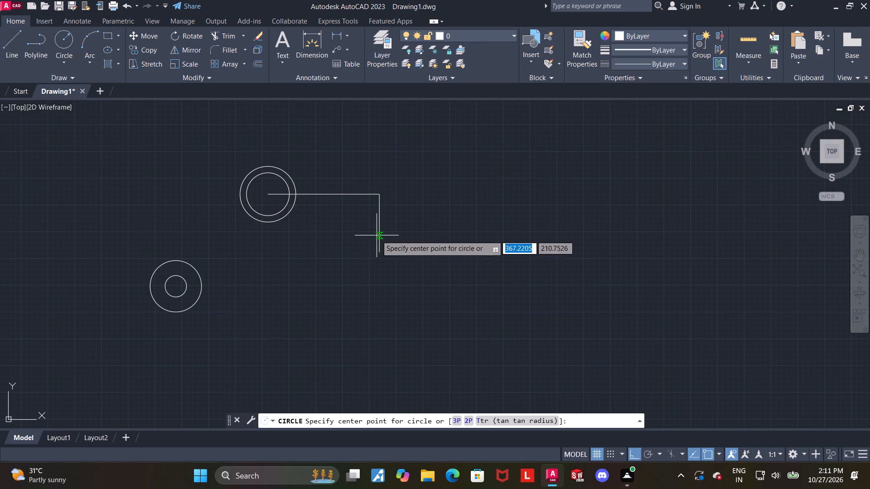
left_click(378, 251)
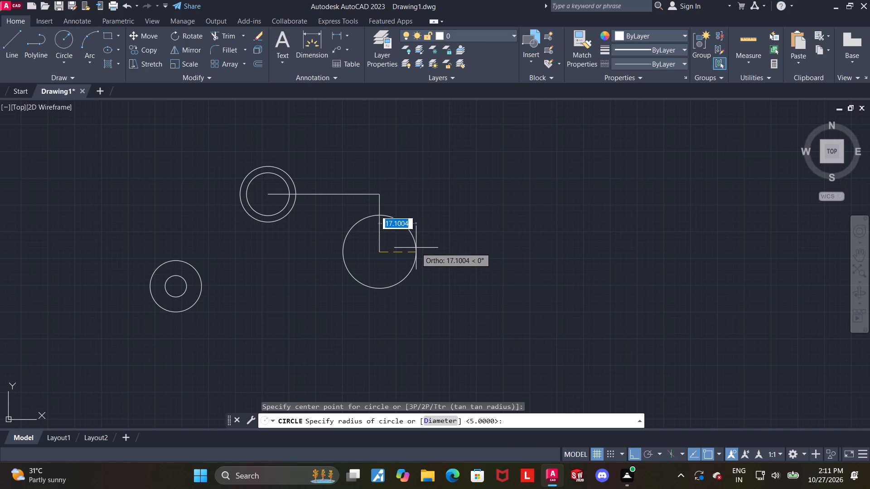
type("16")
key("Return")
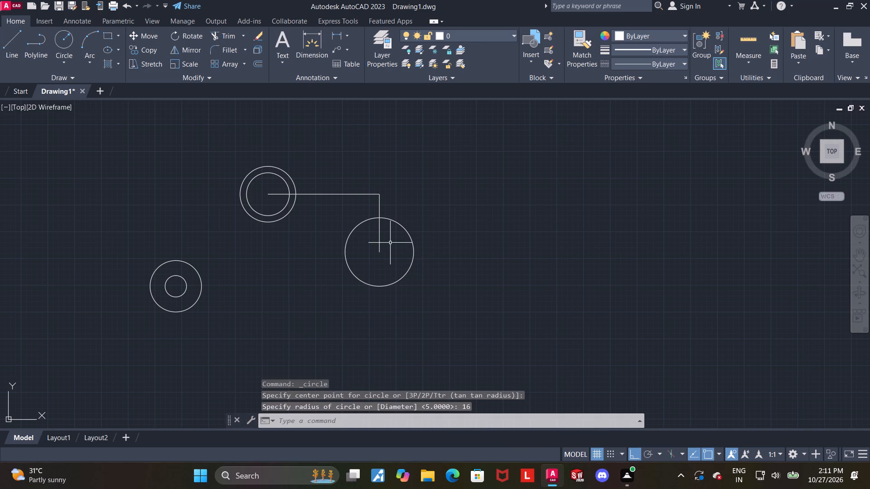
key("Escape")
Draw a concentric circle of diameter 10 inside the radius 16 circle.
scroll(451, 265, "down", 1)
scroll(451, 264, "up", 1)
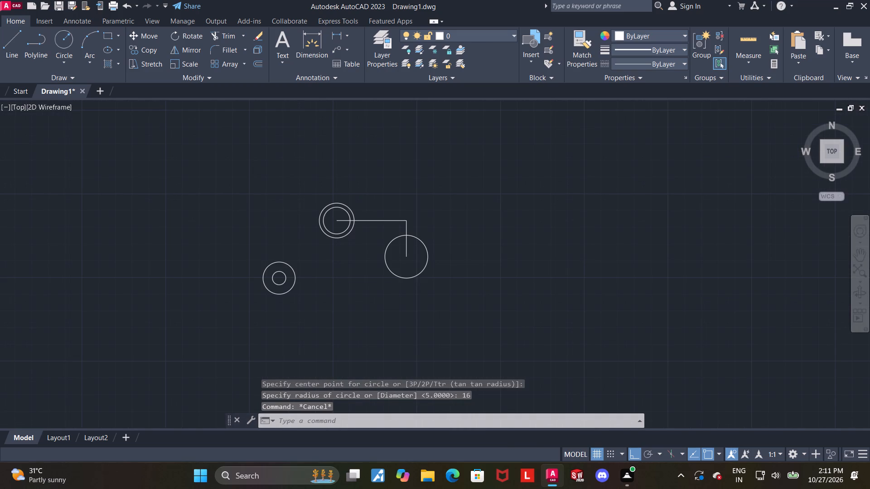
left_click(64, 41)
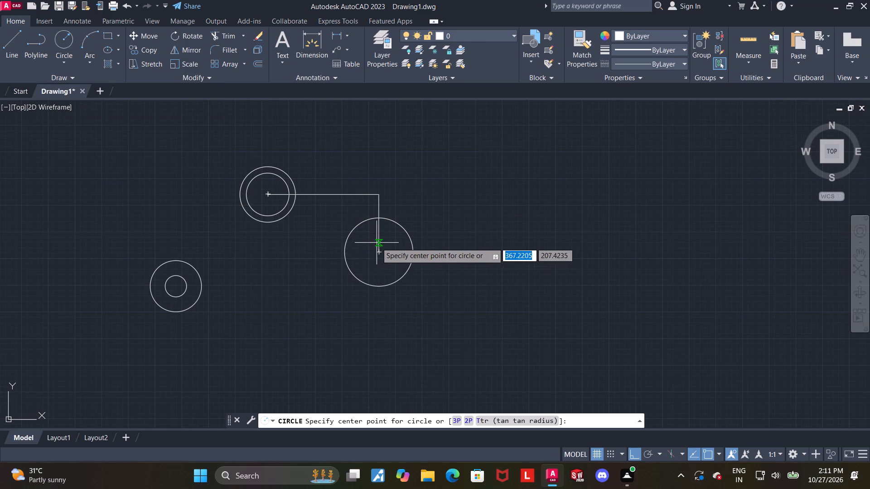
left_click(377, 249)
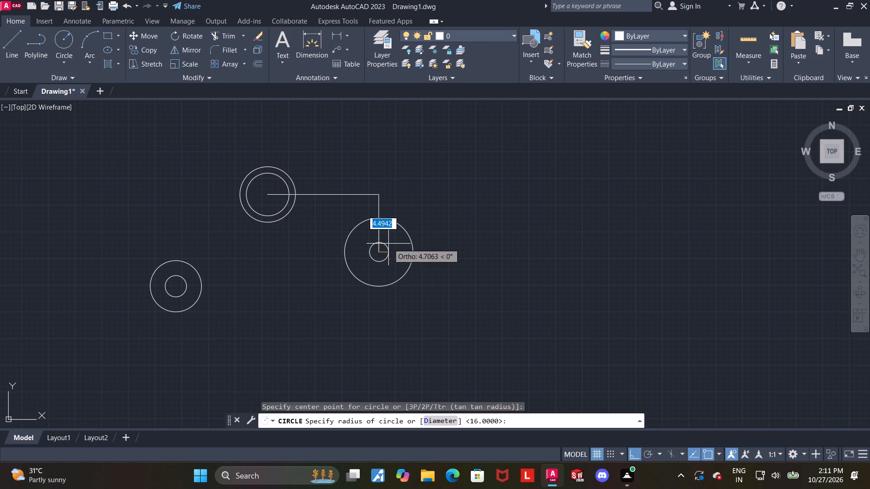
key("d")
key("Return")
type("10")
key("Return")
key("Escape")
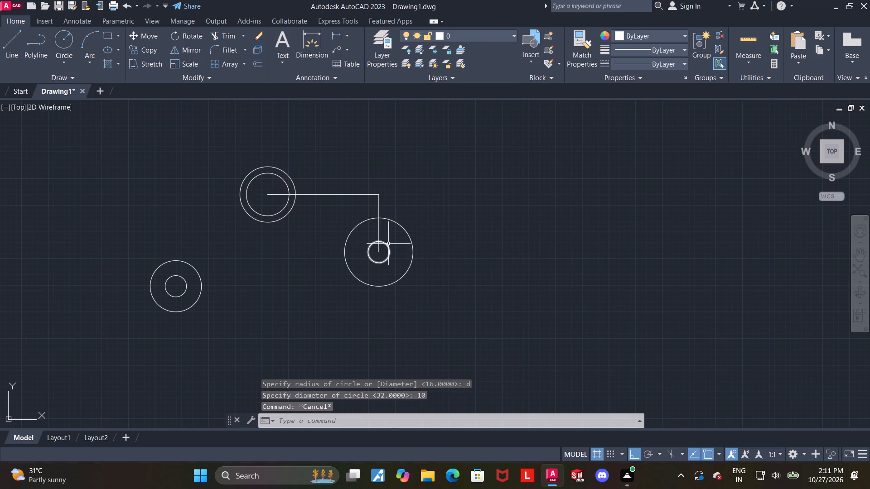
Delete the 52 and 27 unit construction lines.
left_click(378, 209)
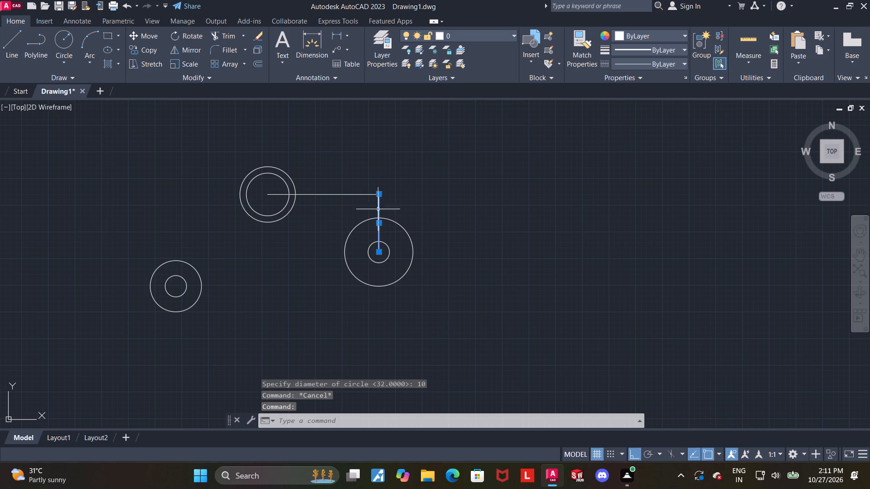
left_click(367, 193)
key("Delete")
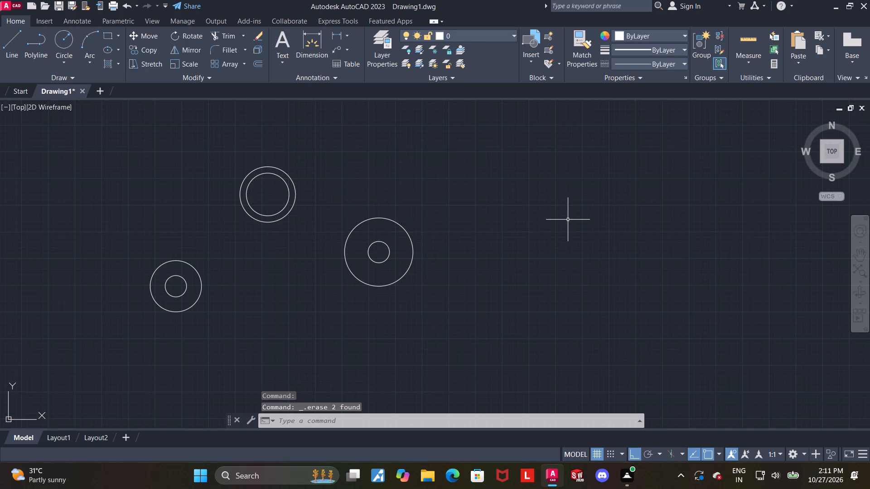
Draw a tangent-tangent-radius circle of radius 72 touching the lower outer sides of the radius 12 and radius 16 circles.
scroll(568, 220, "down", 1)
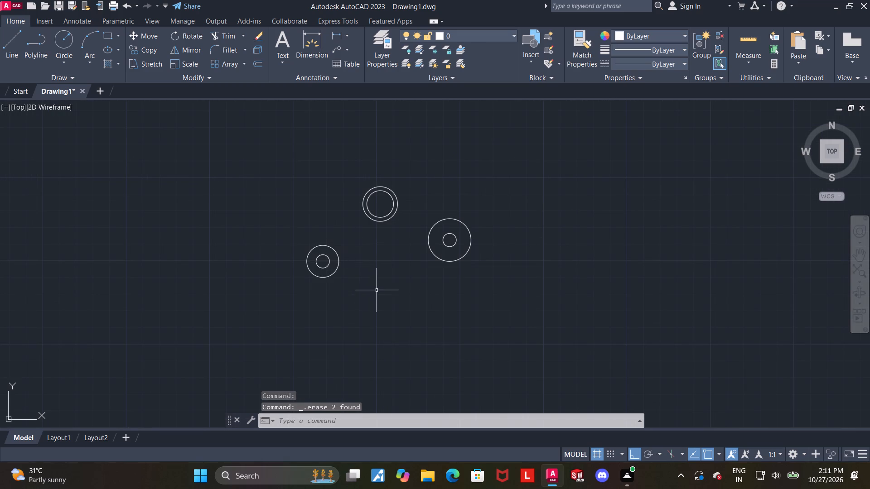
scroll(479, 282, "up", 1)
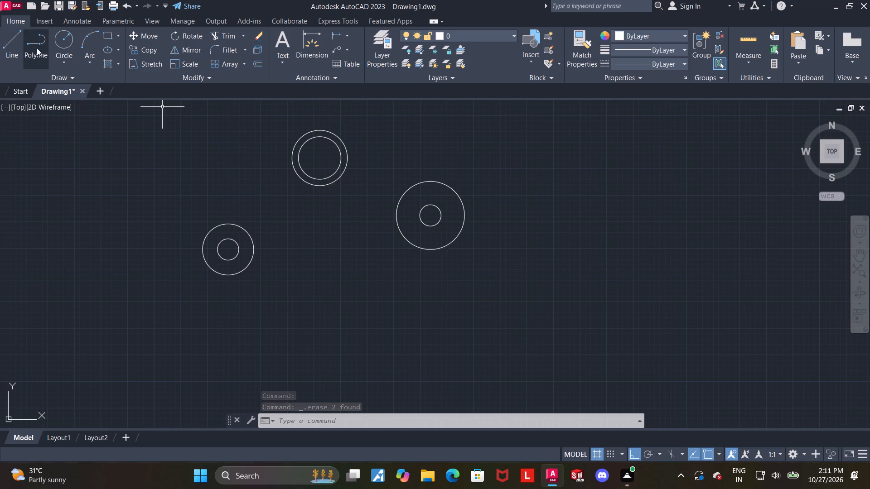
left_click(63, 55)
left_click(78, 169)
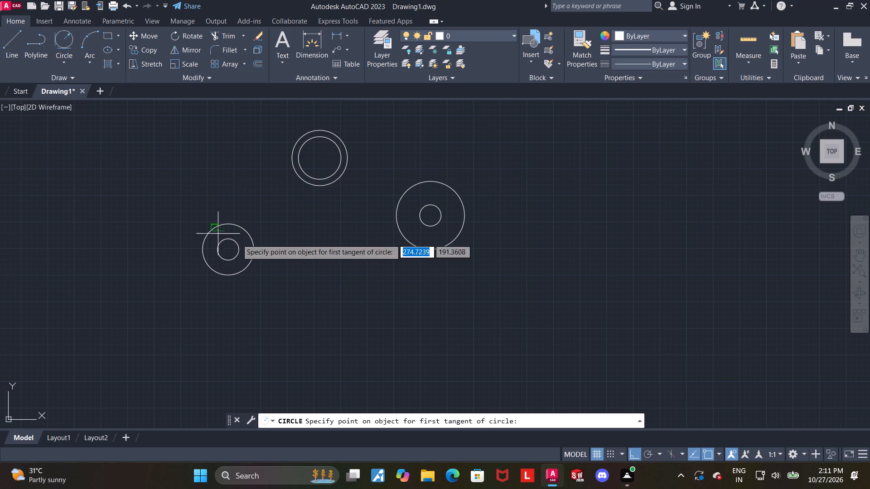
left_click(201, 264)
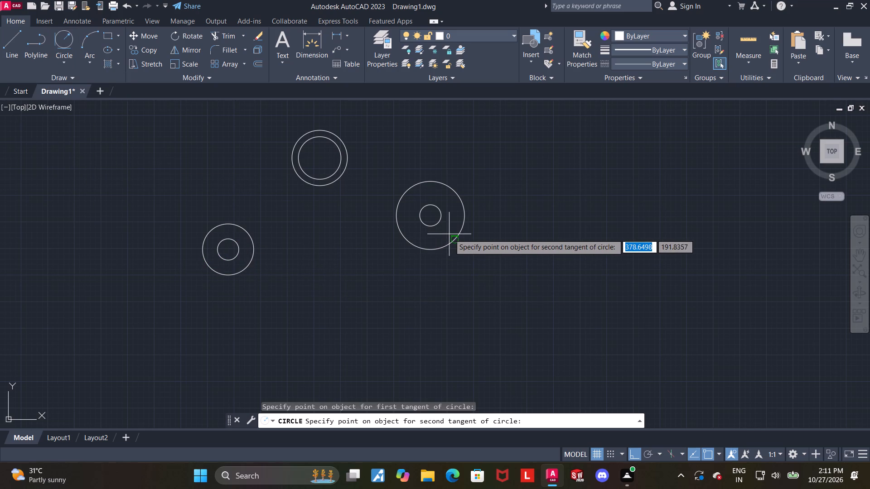
left_click(455, 229)
type("72")
key("Return")
Trim the upper part of the radius 72 circle, keeping only the lower arc between the radius 12 and radius 16 circles.
scroll(468, 214, "down", 1)
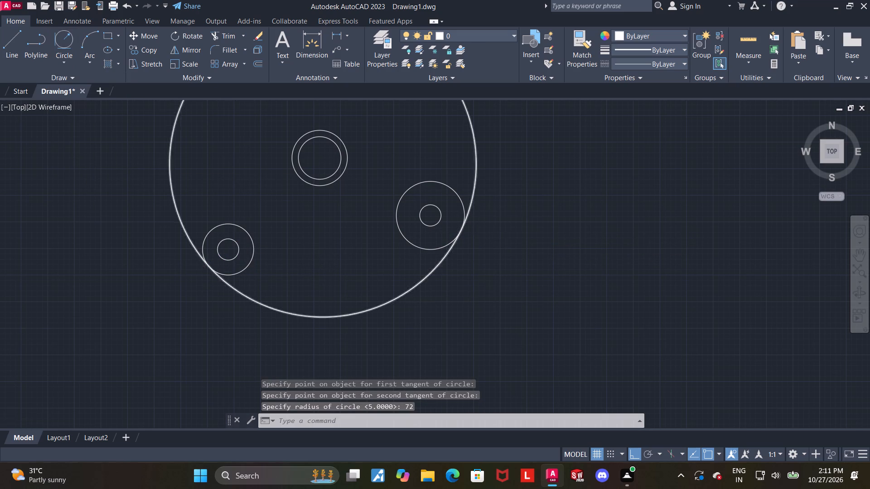
left_click(216, 35)
left_click_drag(306, 148, 239, 148)
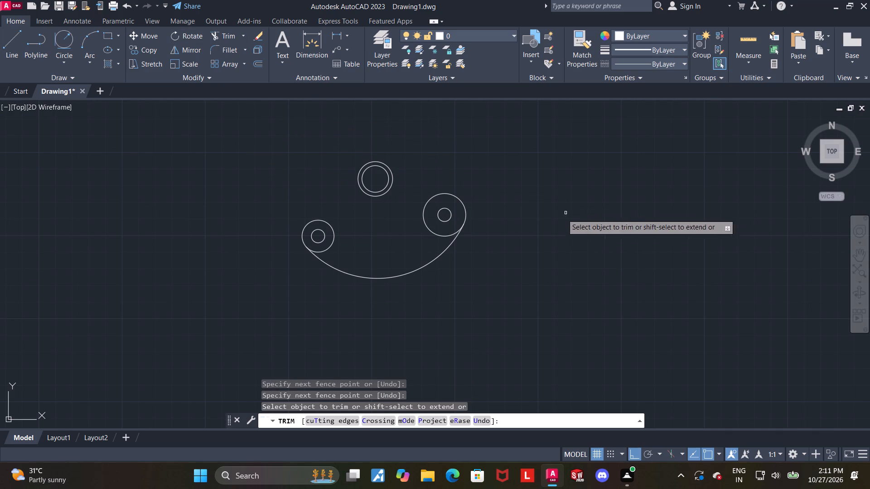
key("Escape")
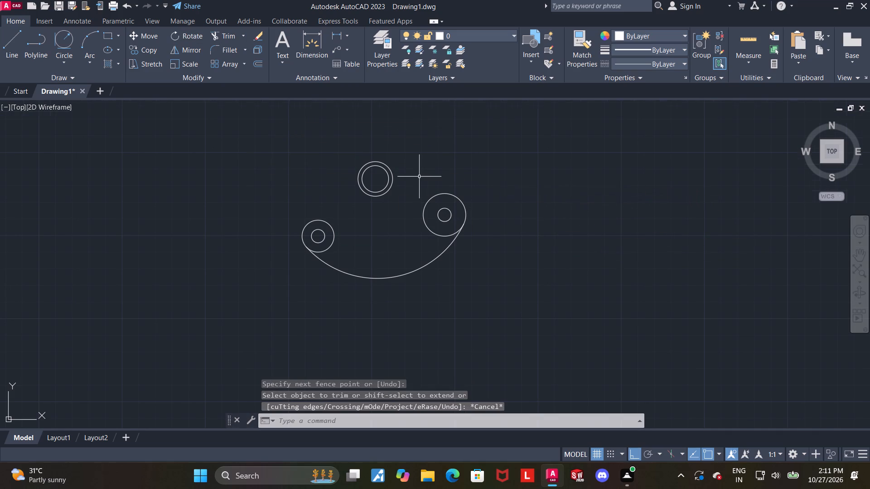
Draw a line tangent to the upper-left sides of the radius 12 circle and the outer circle of the upper pair.
scroll(418, 177, "up", 1)
left_click(7, 50)
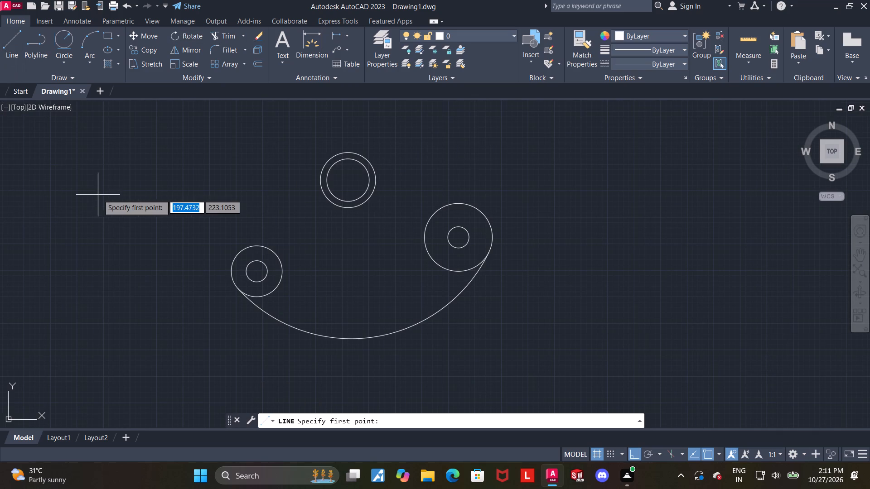
right_click(98, 195, "shift")
left_click(121, 349)
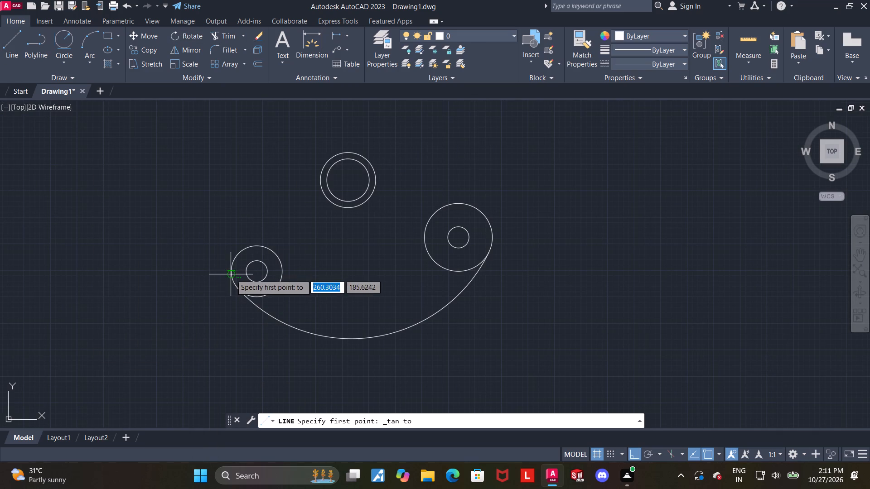
left_click(231, 274)
right_click(249, 202, "shift")
left_click(280, 351)
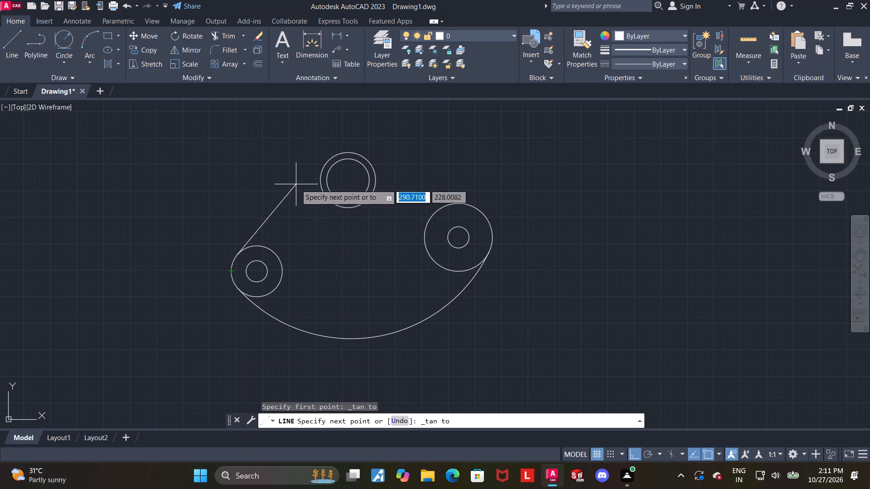
left_click(318, 165)
key("Escape")
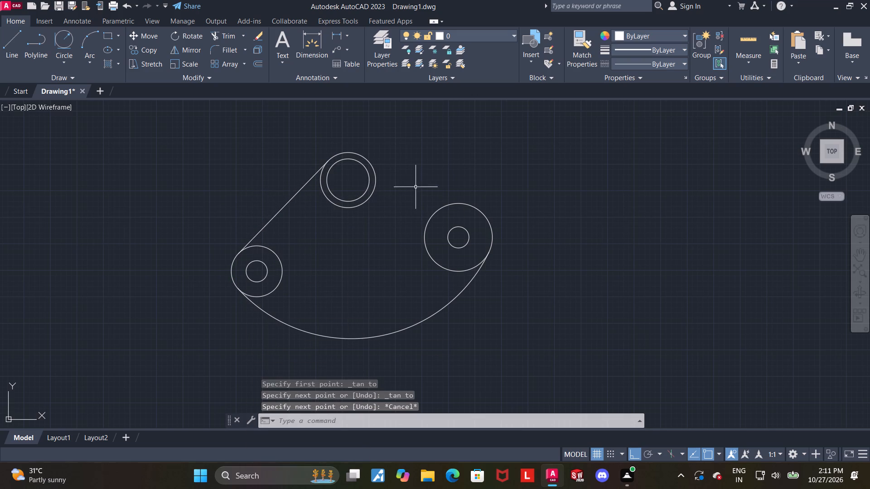
Trim the inner part of the radius 12 circle between the tangent line and the radius 72 arc.
left_click(219, 35)
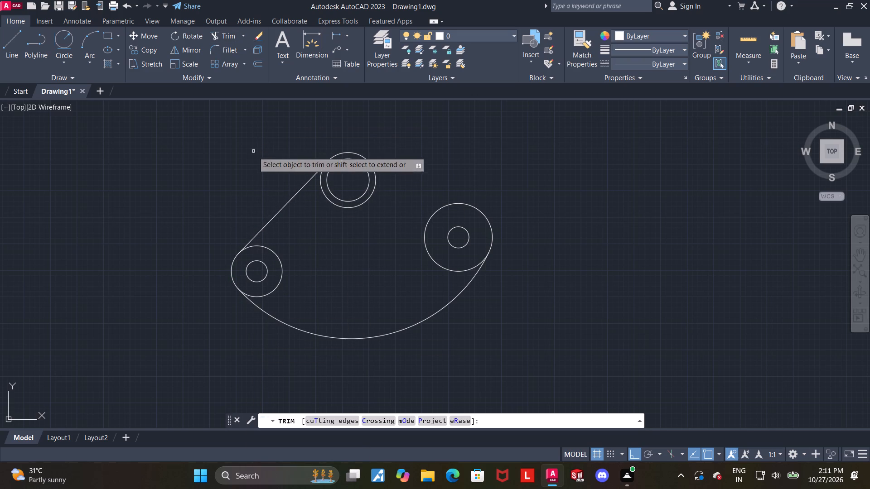
left_click(273, 251)
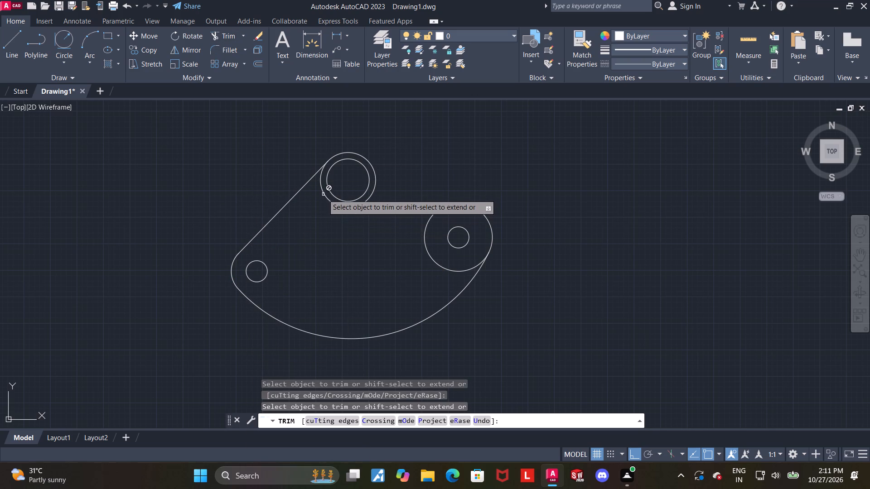
key("Escape")
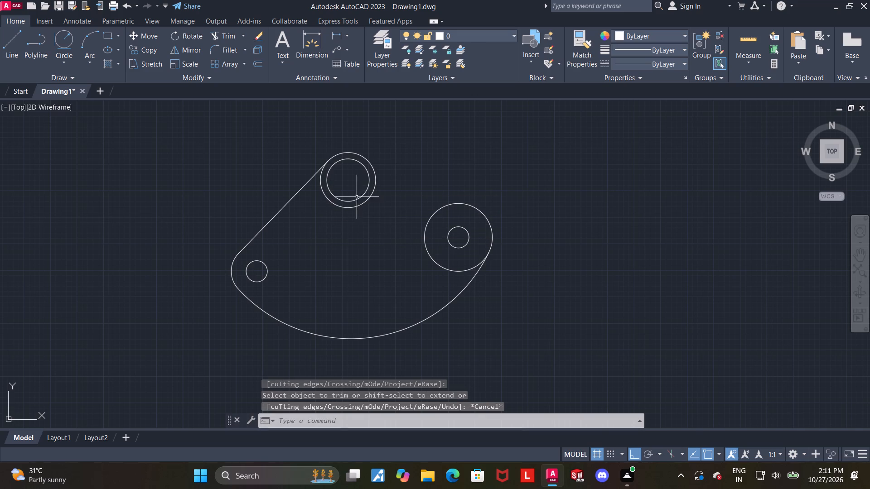
Draw a vertical line about 48 units long through the centre of the upper circle pair.
left_click(13, 45)
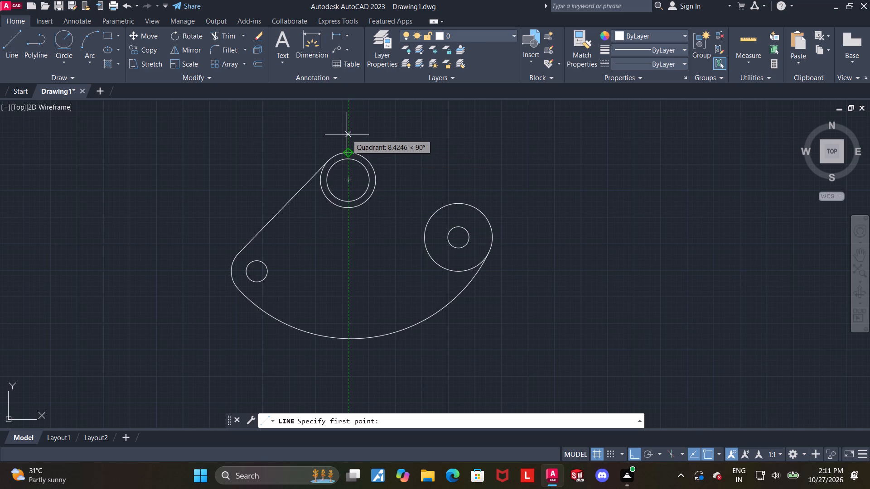
left_click(347, 134)
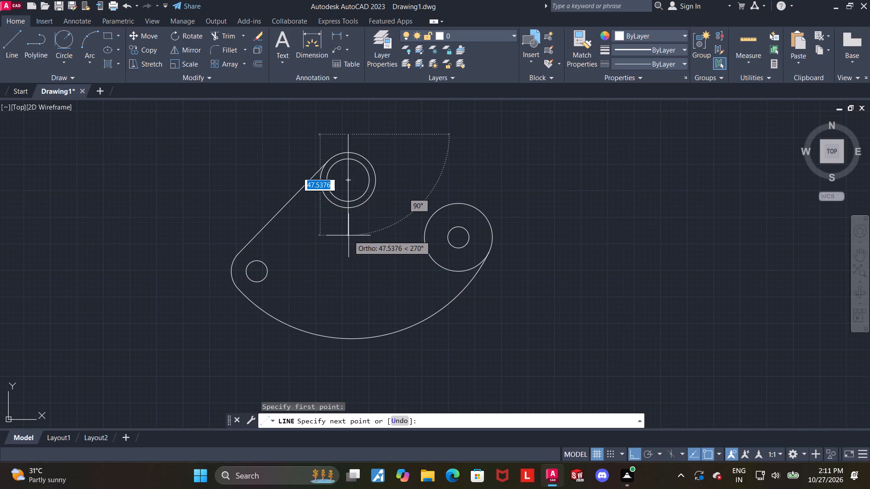
left_click(348, 235)
key("Escape")
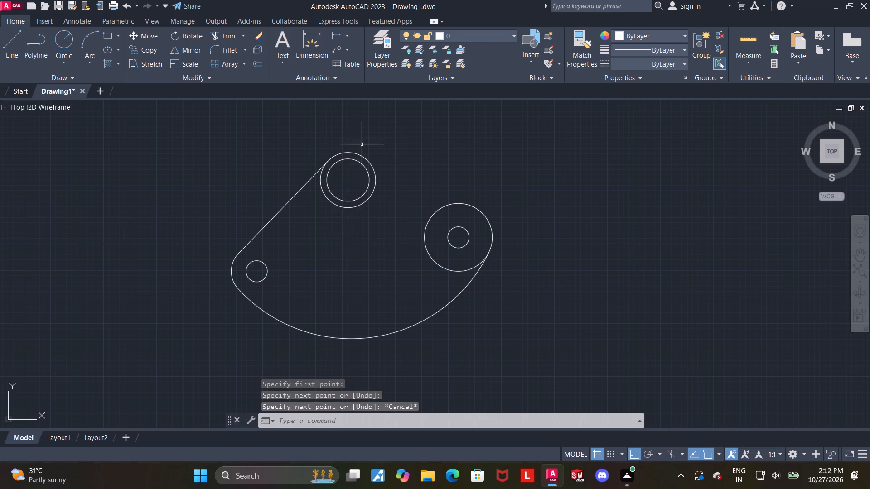
Load the ACAD_ISO04W100 (ISO long-dash dot) linetype into the drawing.
left_click(362, 142)
left_click(339, 132)
left_click(629, 60)
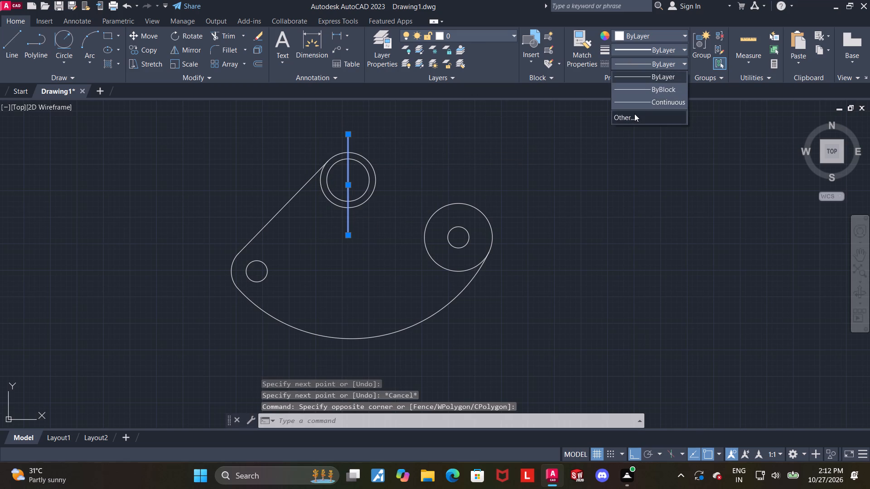
left_click(634, 114)
left_click(528, 143)
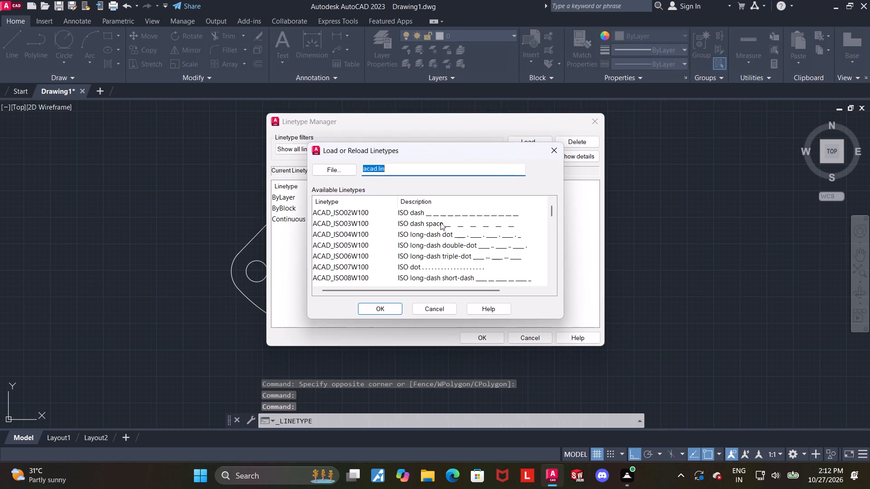
double_click(473, 236)
left_click(477, 333)
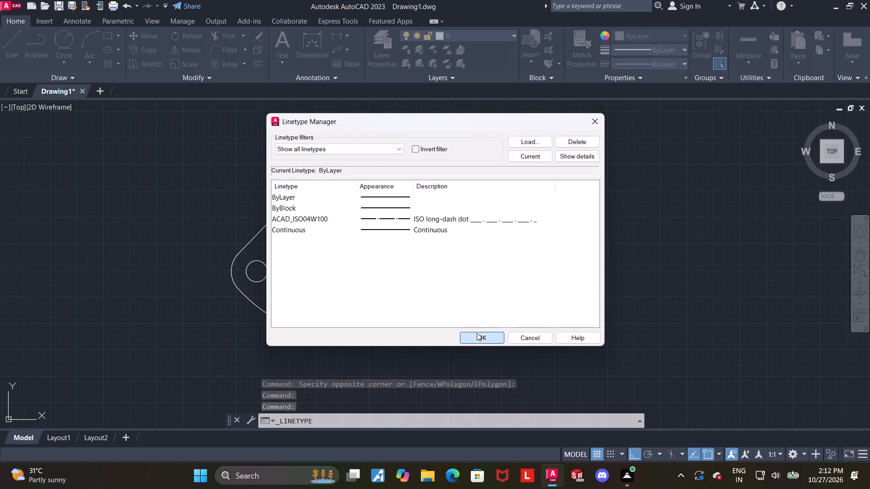
Set the vertical line through the upper circles to linetype ACAD_ISO04W100 and colour cyan.
left_click(357, 234)
left_click(336, 223)
left_click(636, 63)
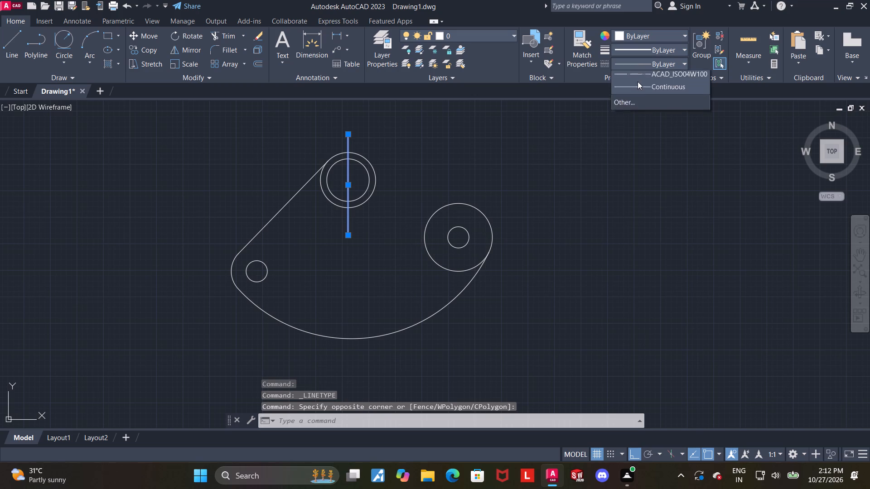
left_click(644, 101)
left_click(647, 36)
left_click(652, 145)
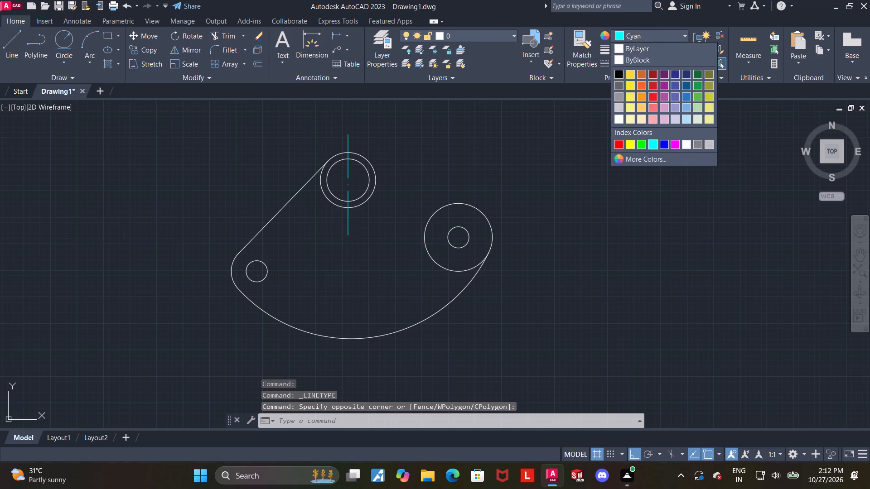
key("Escape")
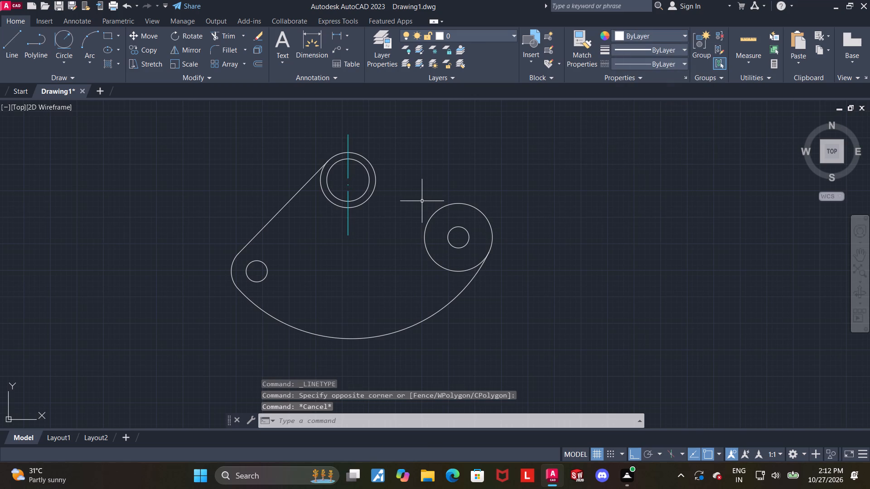
Draw a horizontal line through the centre of the upper circle pair, extending past the outer circle on both sides.
scroll(422, 201, "up", 1)
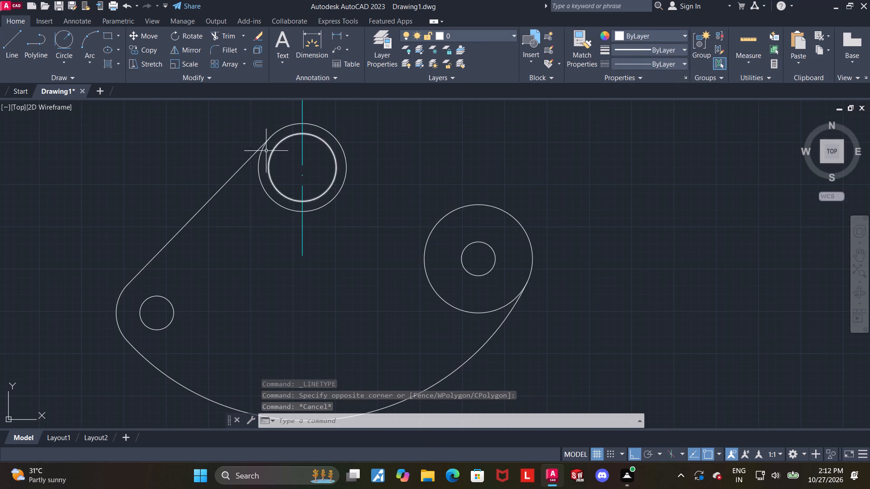
left_click(7, 42)
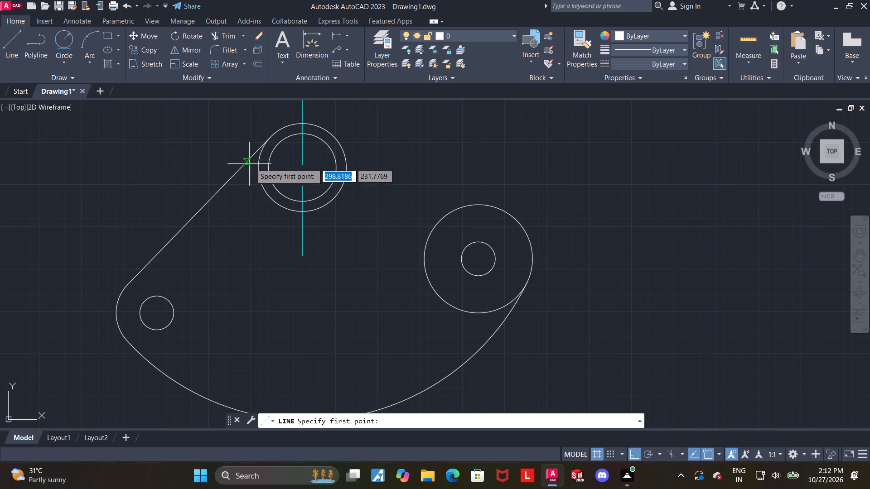
left_click(212, 169)
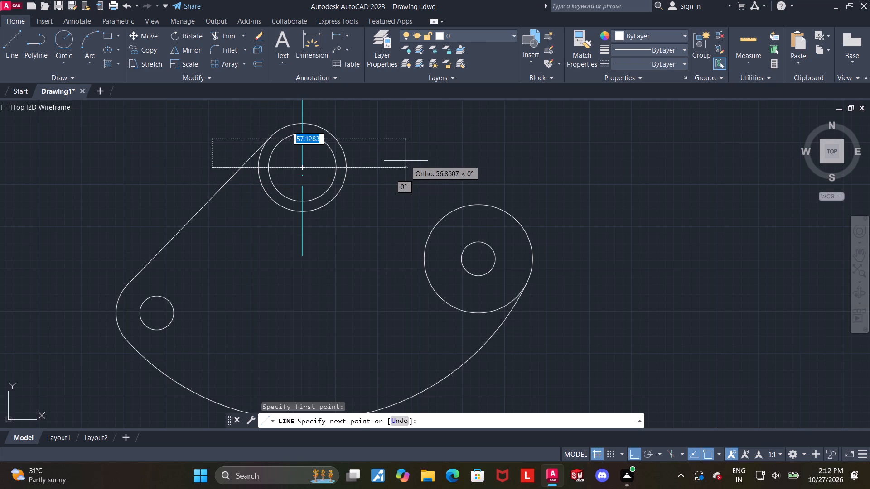
left_click(414, 154)
key("Escape")
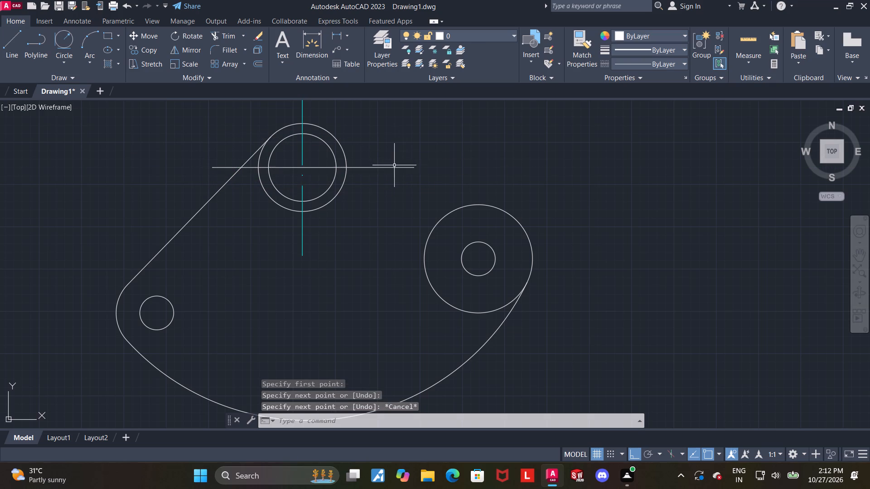
Set the horizontal line through the upper circles to linetype ACAD_ISO04W100 and colour green.
left_click(393, 166)
left_click(636, 61)
left_click(638, 101)
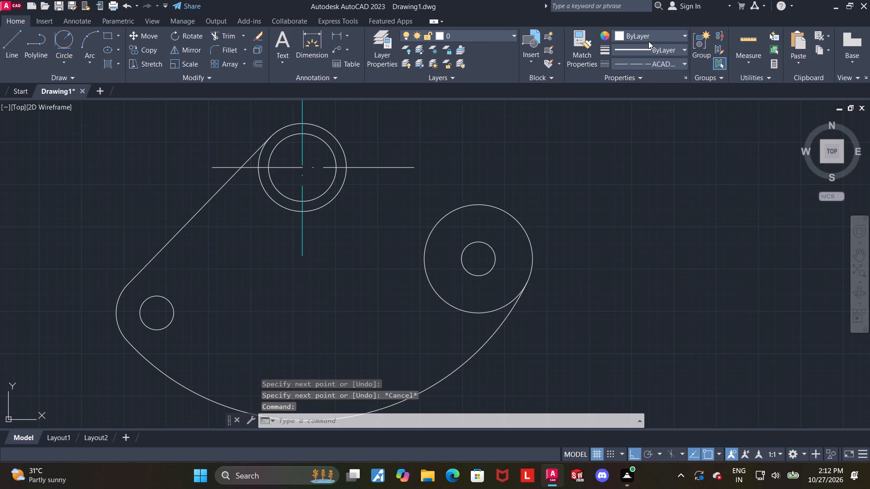
left_click(649, 35)
left_click(647, 144)
key("Escape")
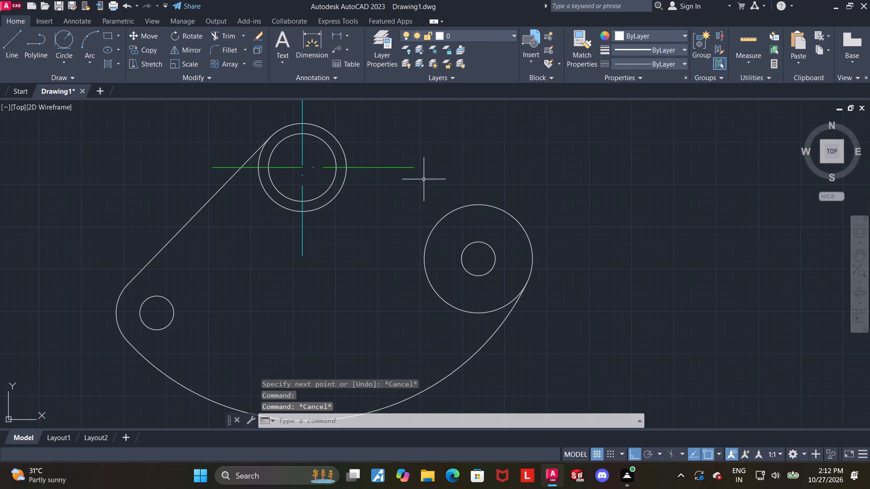
Set the colour of the horizontal centreline through the upper circles to cyan.
left_click(352, 171)
left_click(353, 168)
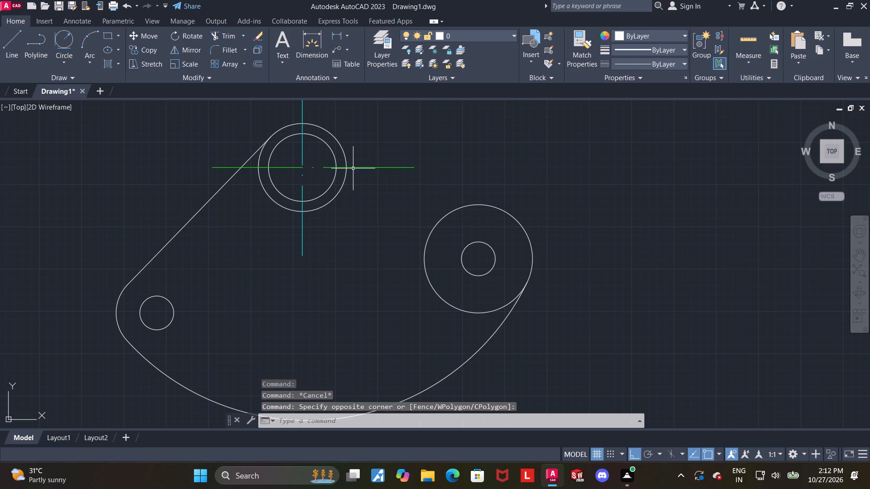
left_click(353, 168)
left_click(359, 168)
left_click(659, 34)
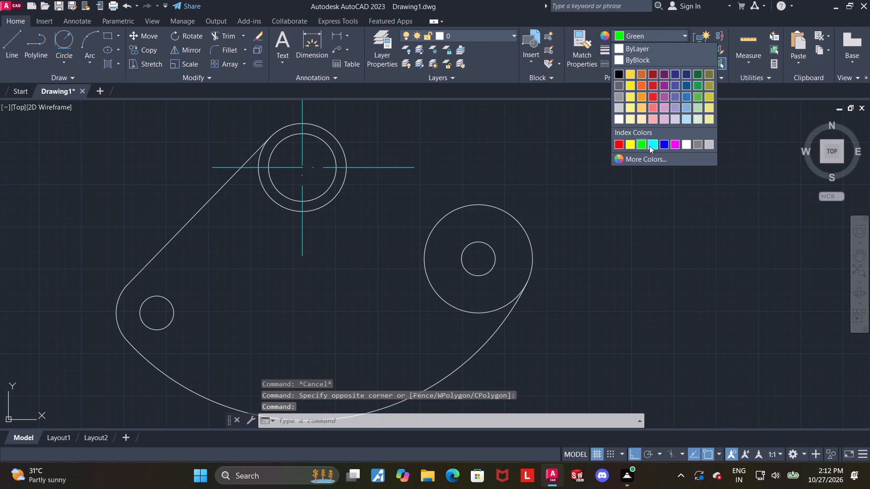
left_click(649, 146)
key("Escape")
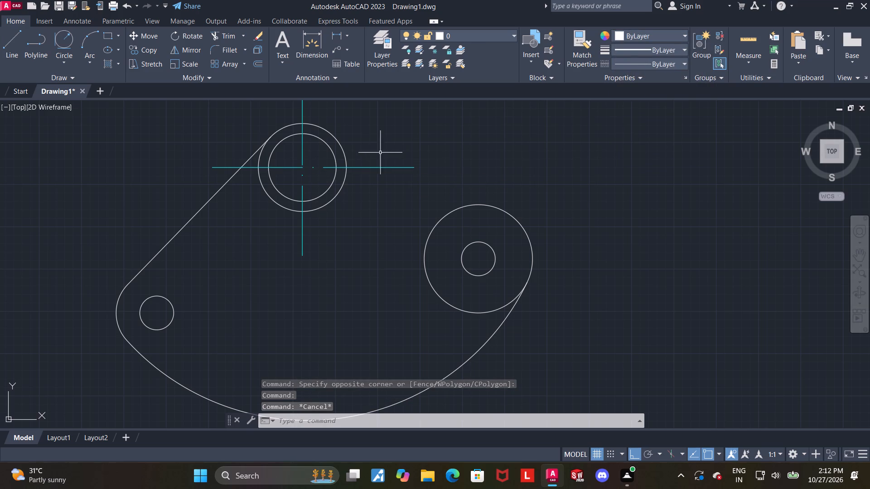
With ortho off, draw a line about 47 units long from the upper outer circle's right quadrant, sloping down to the right at 75 degrees.
scroll(306, 159, "up", 1)
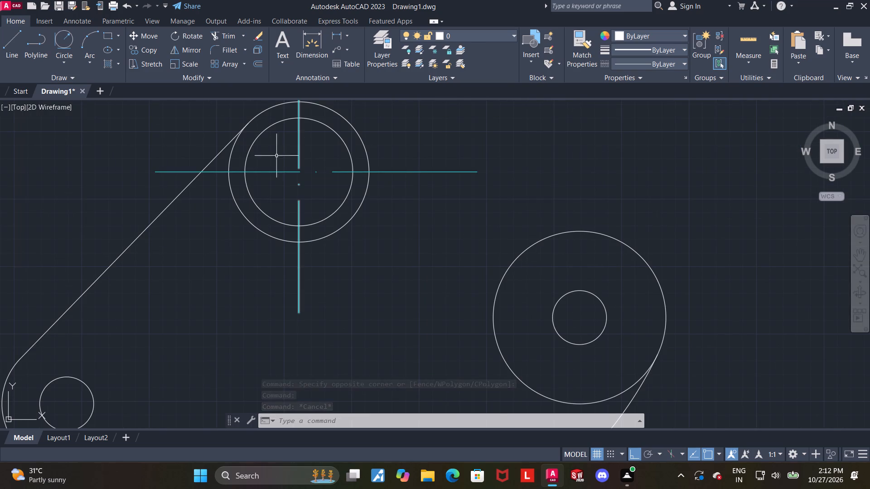
left_click(11, 46)
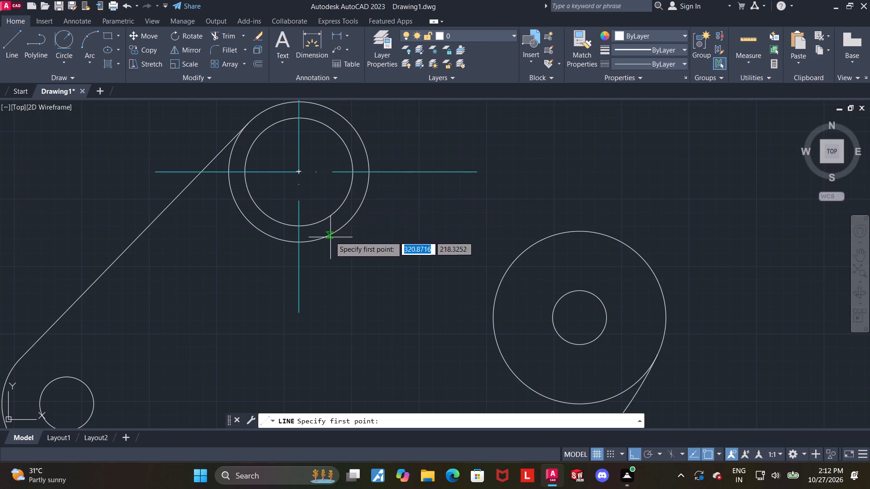
left_click(368, 168)
scroll(404, 232, "up", 2)
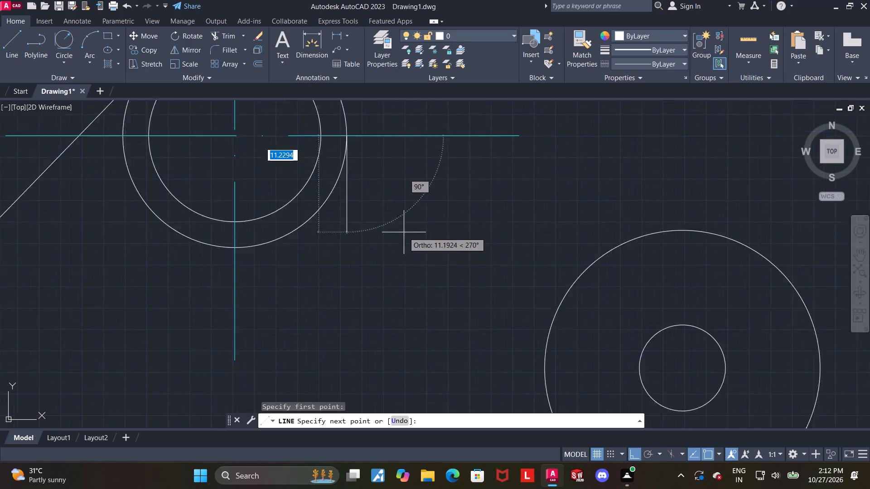
scroll(397, 232, "down", 4)
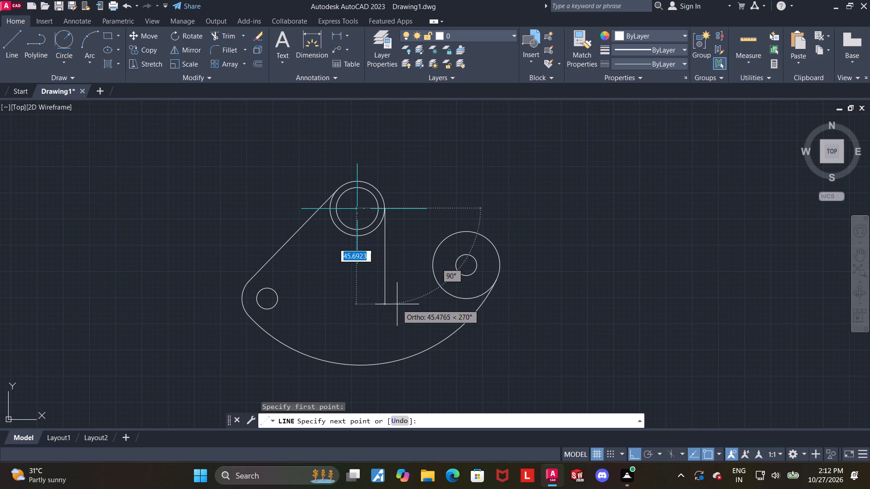
scroll(396, 305, "down", 1)
scroll(396, 305, "up", 3)
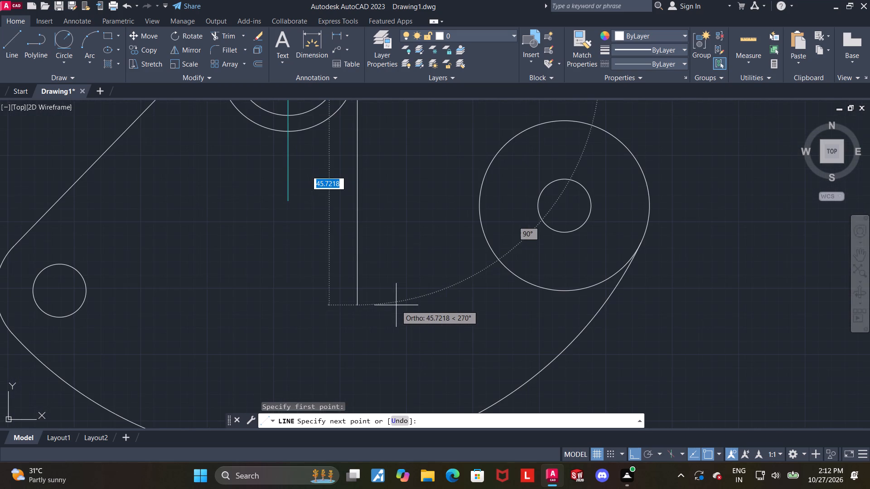
key("F8")
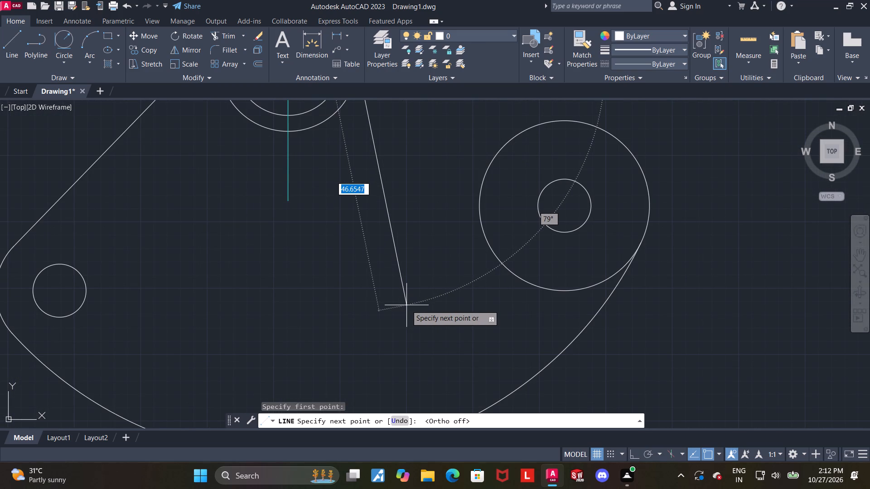
key("Tab")
type("75")
key("Return")
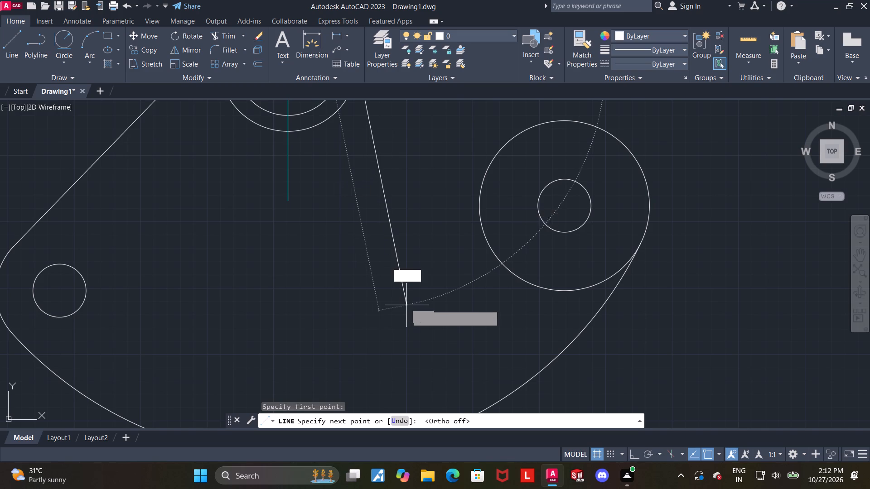
key("Escape")
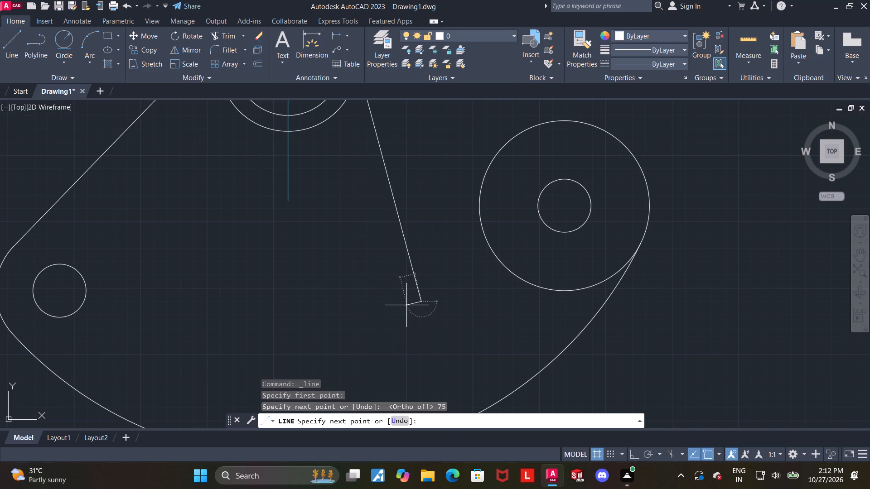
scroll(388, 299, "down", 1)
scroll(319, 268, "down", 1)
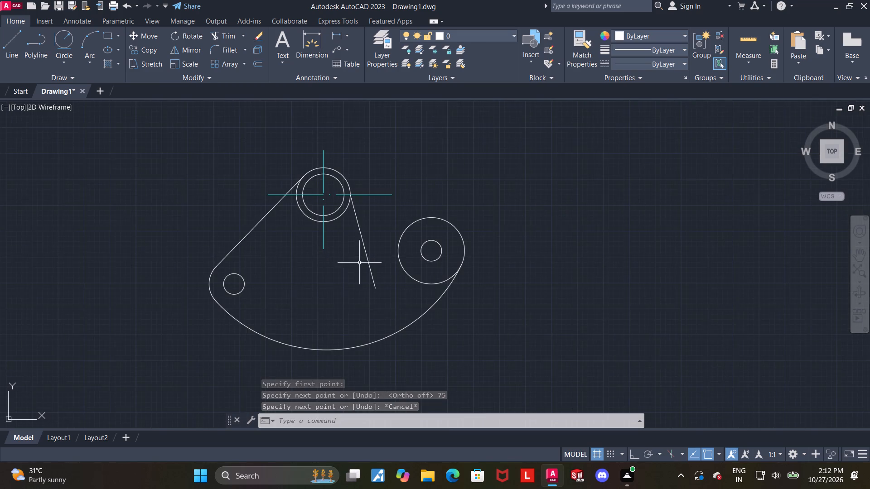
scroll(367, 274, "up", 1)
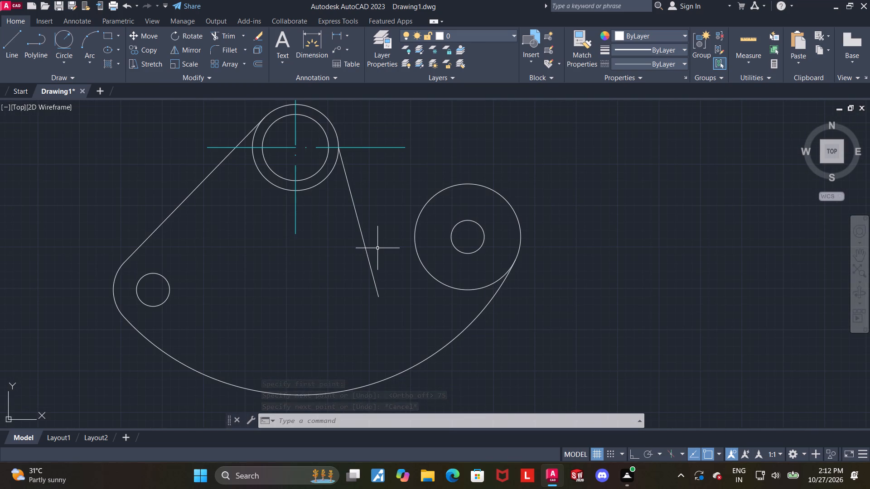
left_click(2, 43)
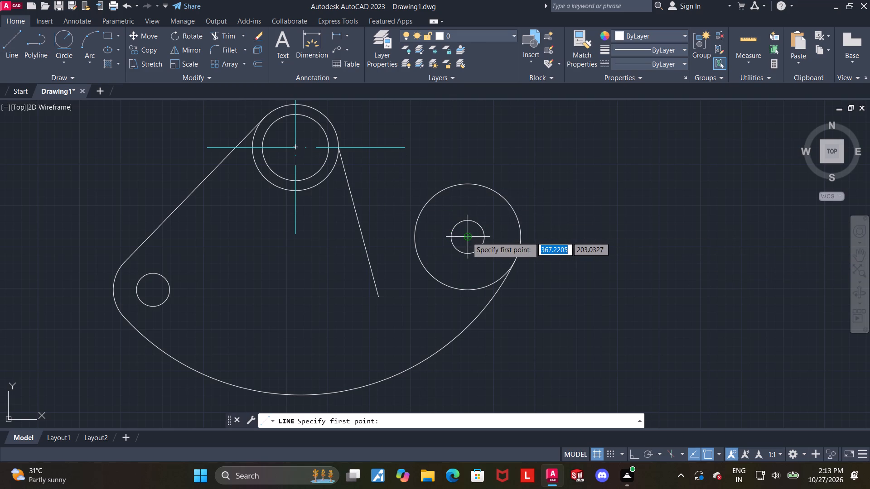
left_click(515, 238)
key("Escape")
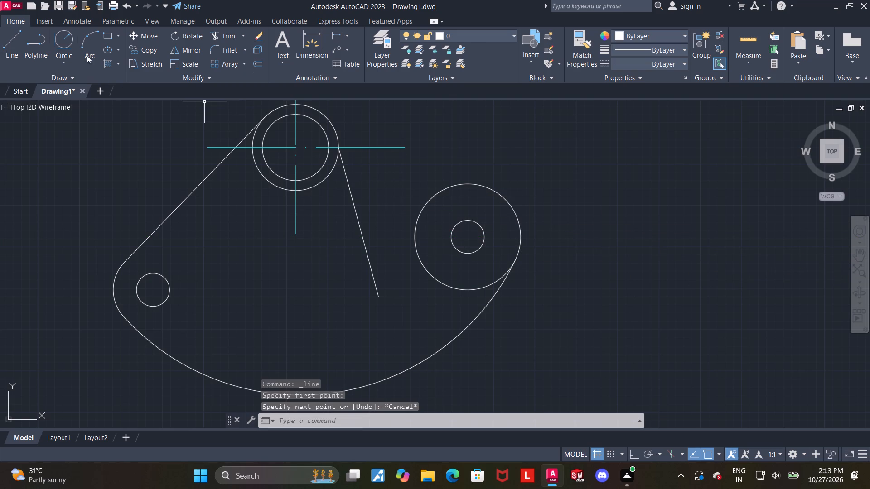
With ortho on, draw a horizontal line about 103 units long leftward through the right circle pair's centre, starting just inside its outer circle.
left_click(17, 45)
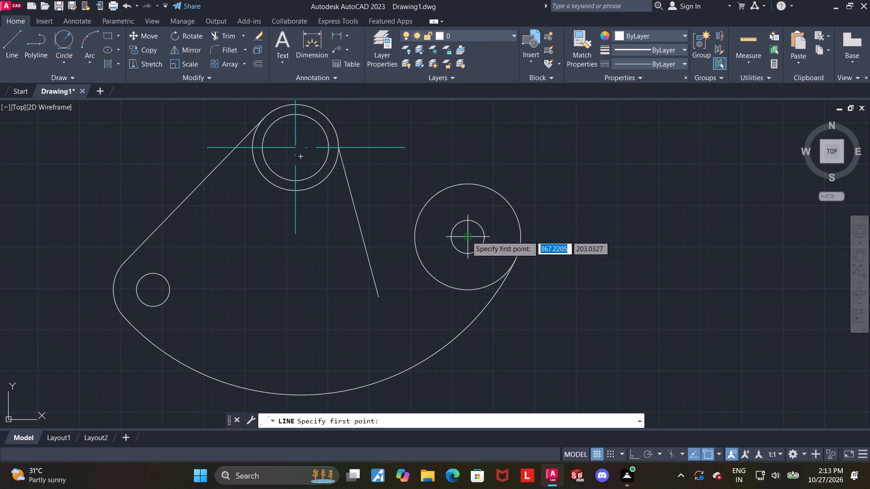
left_click(509, 237)
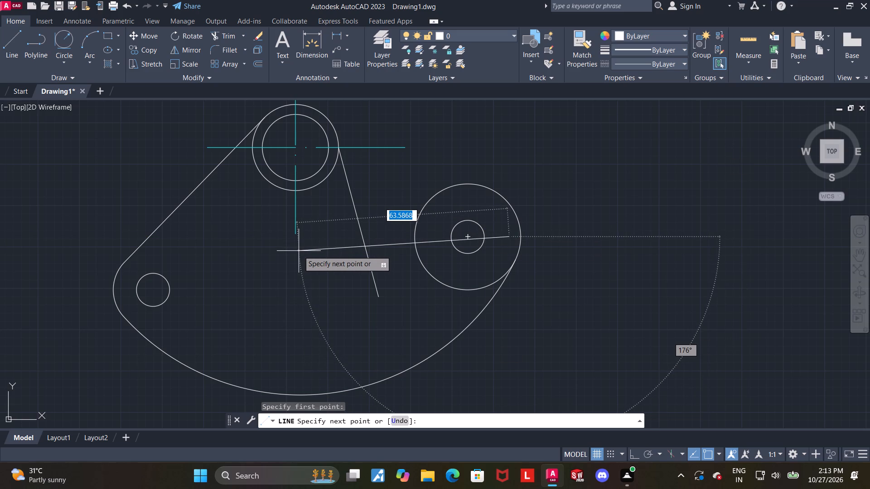
key("F8")
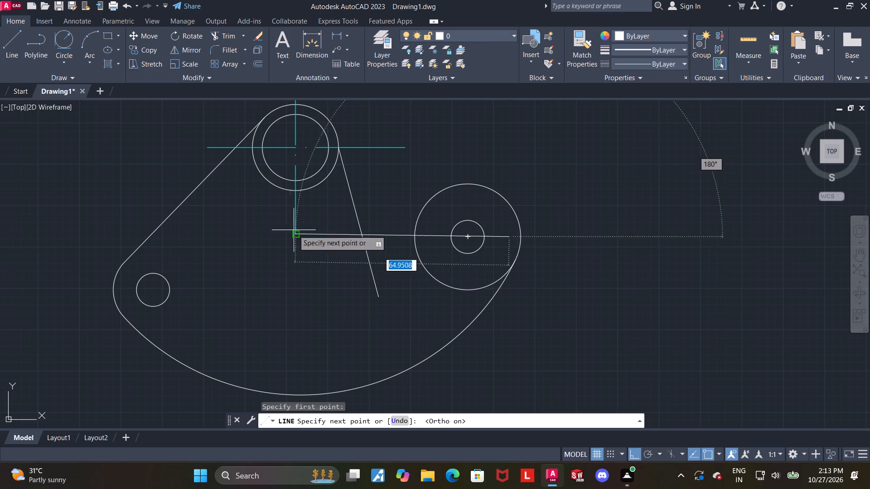
left_click(168, 234)
key("Escape")
Give the horizontal line through the right circle pair the upper centrelines' dash-dot linetype and colour it cyan.
left_click(318, 262)
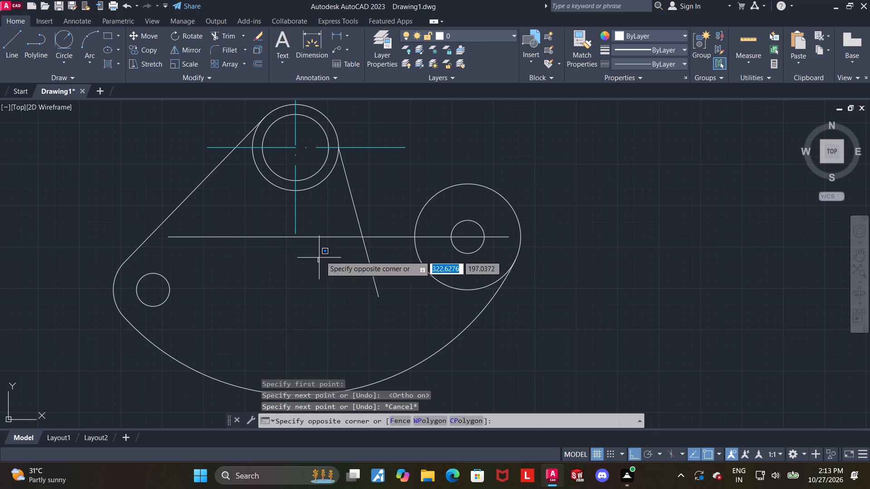
left_click(324, 222)
left_click(352, 238)
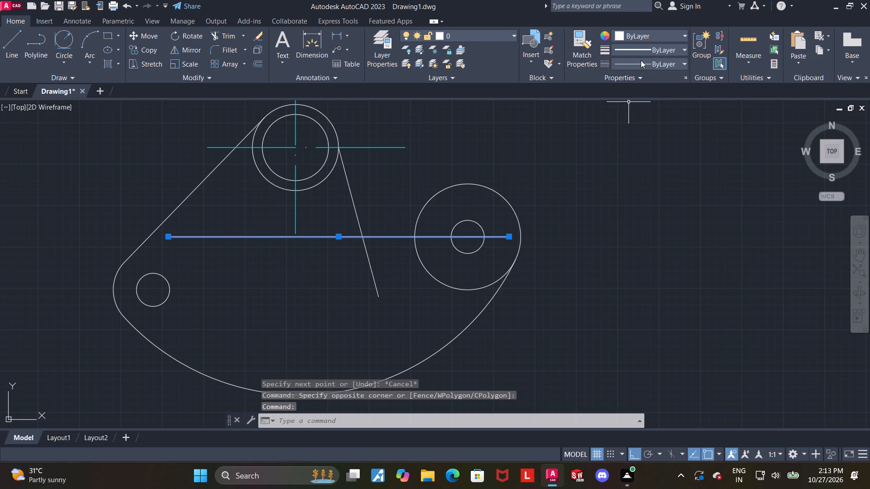
left_click(641, 60)
left_click(641, 99)
left_click(654, 32)
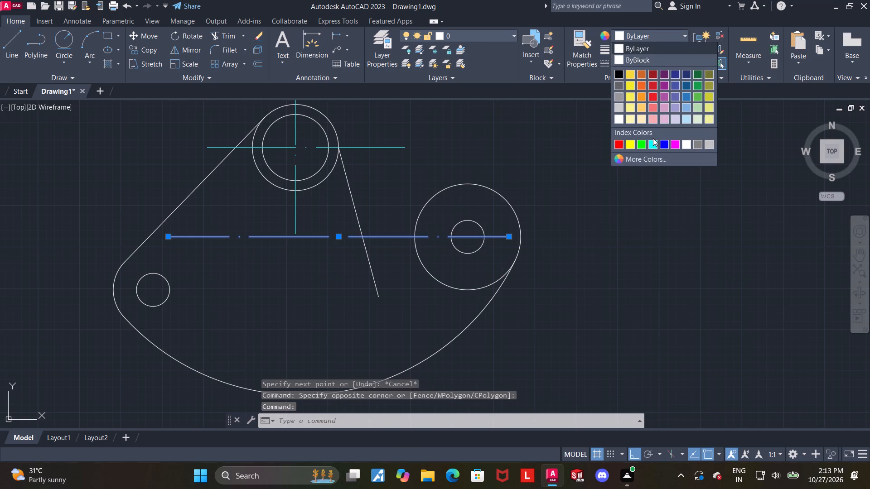
left_click(653, 143)
key("Escape")
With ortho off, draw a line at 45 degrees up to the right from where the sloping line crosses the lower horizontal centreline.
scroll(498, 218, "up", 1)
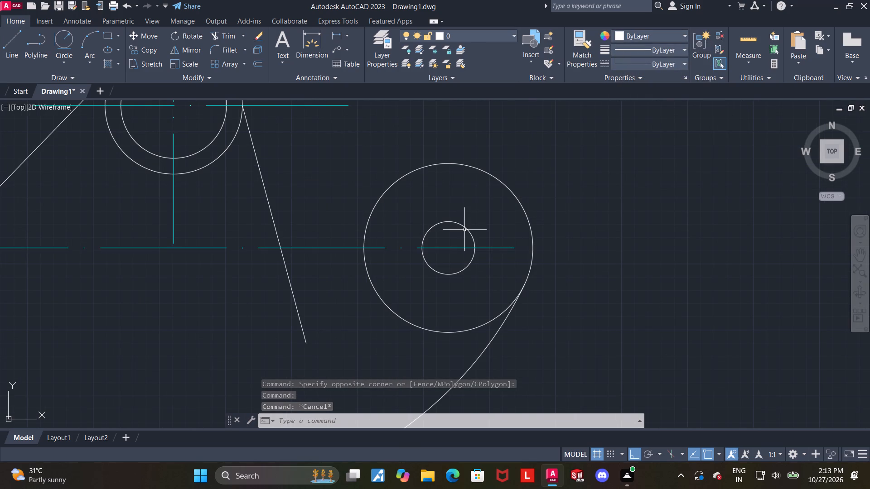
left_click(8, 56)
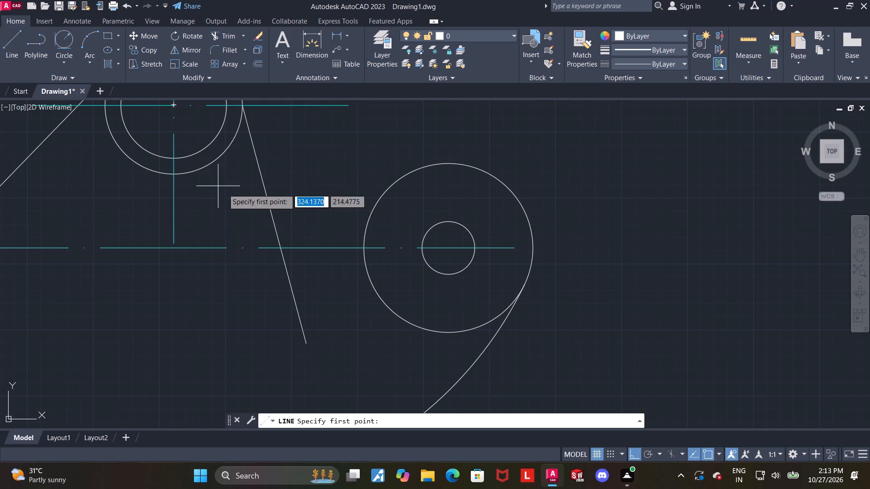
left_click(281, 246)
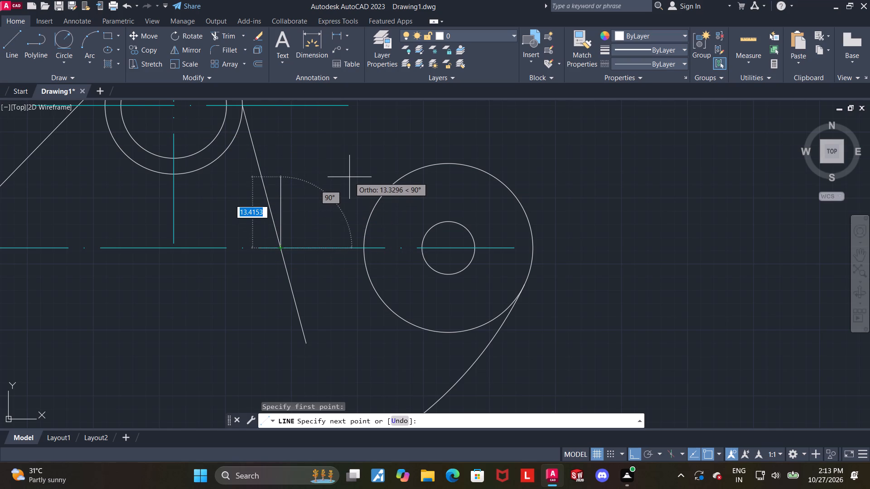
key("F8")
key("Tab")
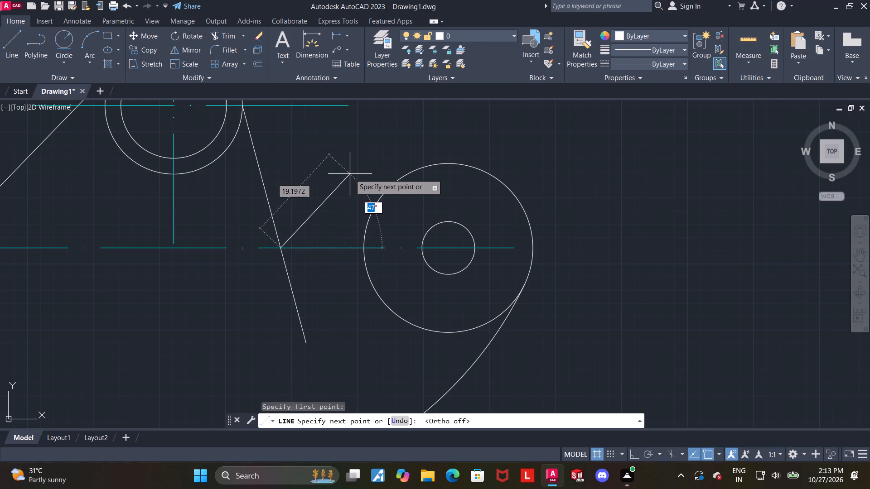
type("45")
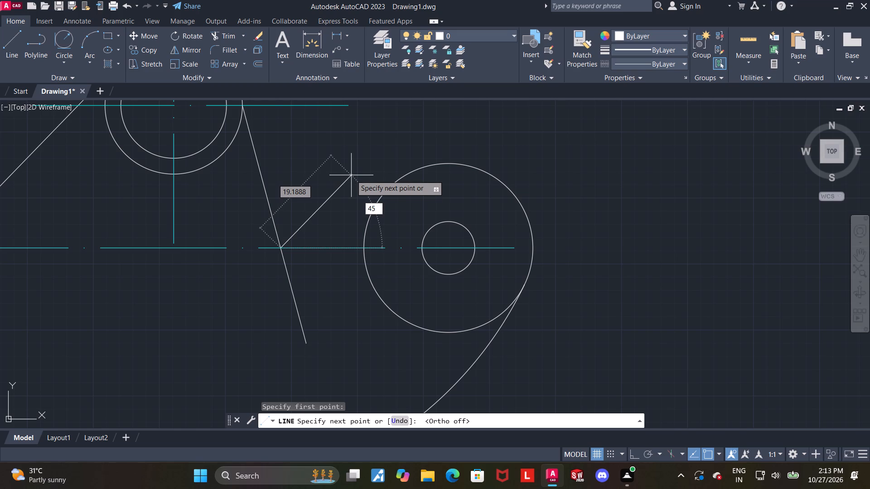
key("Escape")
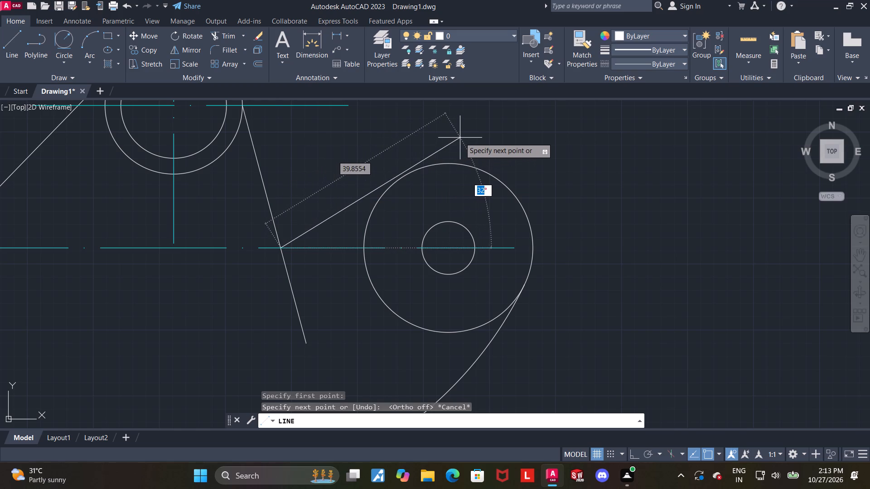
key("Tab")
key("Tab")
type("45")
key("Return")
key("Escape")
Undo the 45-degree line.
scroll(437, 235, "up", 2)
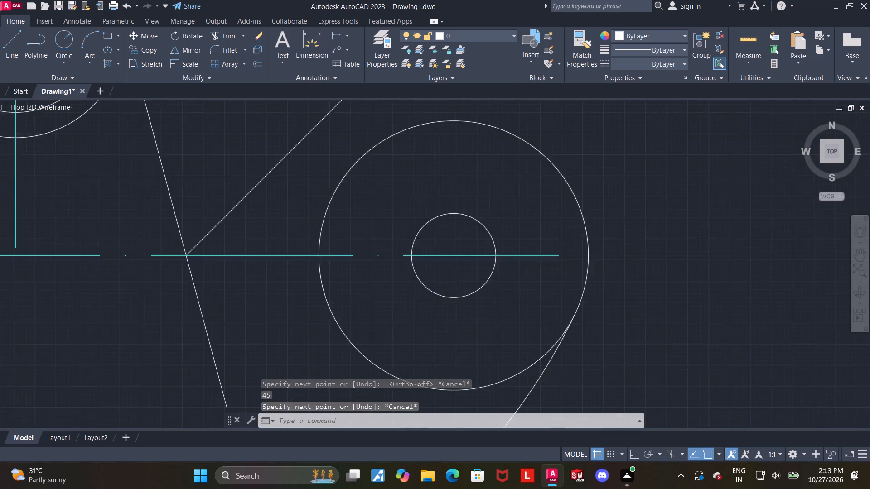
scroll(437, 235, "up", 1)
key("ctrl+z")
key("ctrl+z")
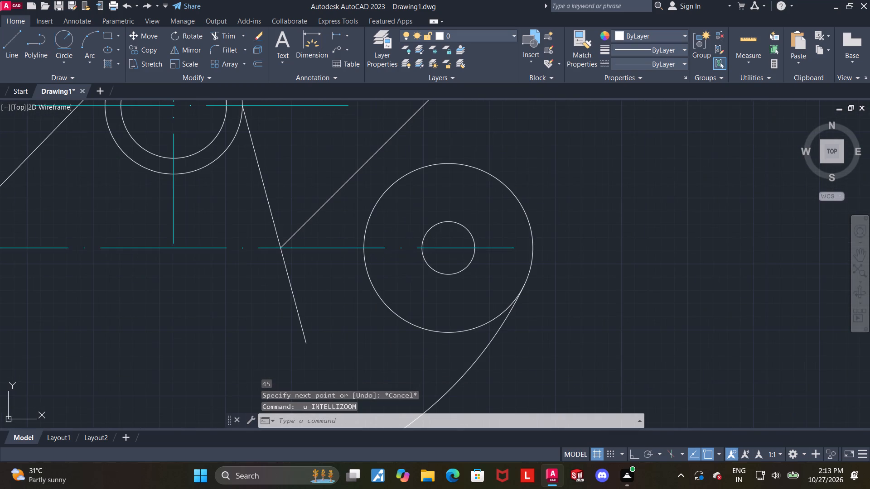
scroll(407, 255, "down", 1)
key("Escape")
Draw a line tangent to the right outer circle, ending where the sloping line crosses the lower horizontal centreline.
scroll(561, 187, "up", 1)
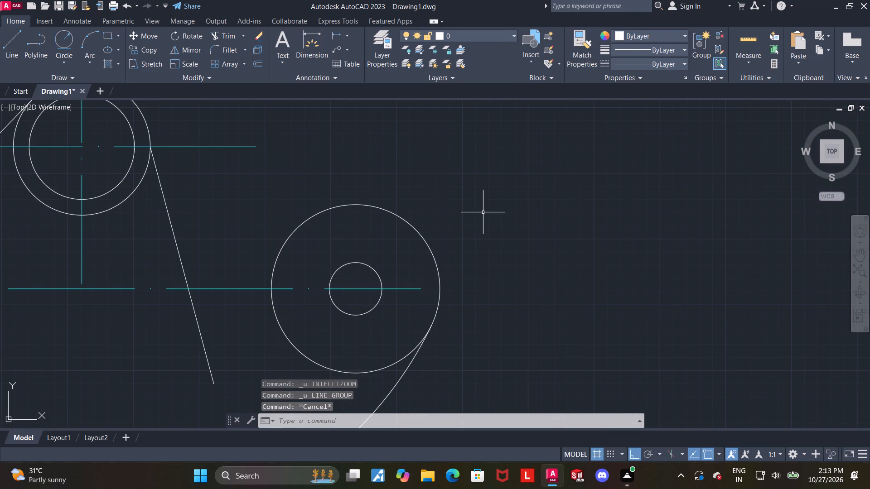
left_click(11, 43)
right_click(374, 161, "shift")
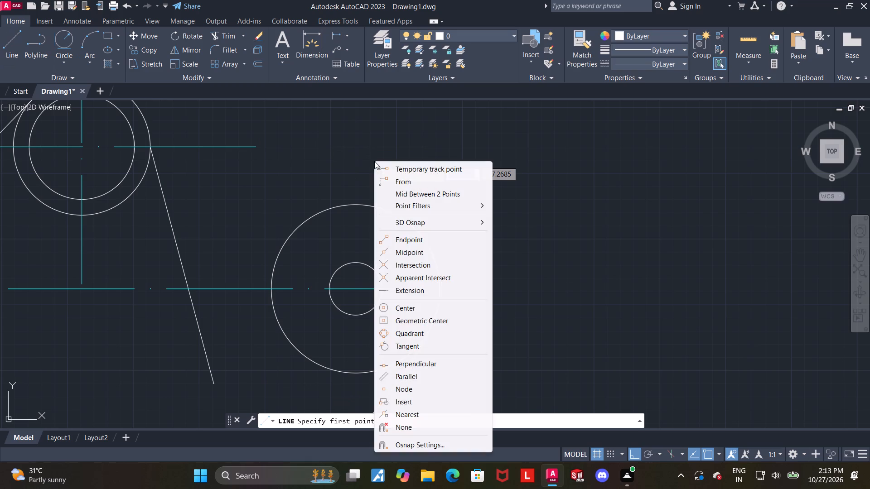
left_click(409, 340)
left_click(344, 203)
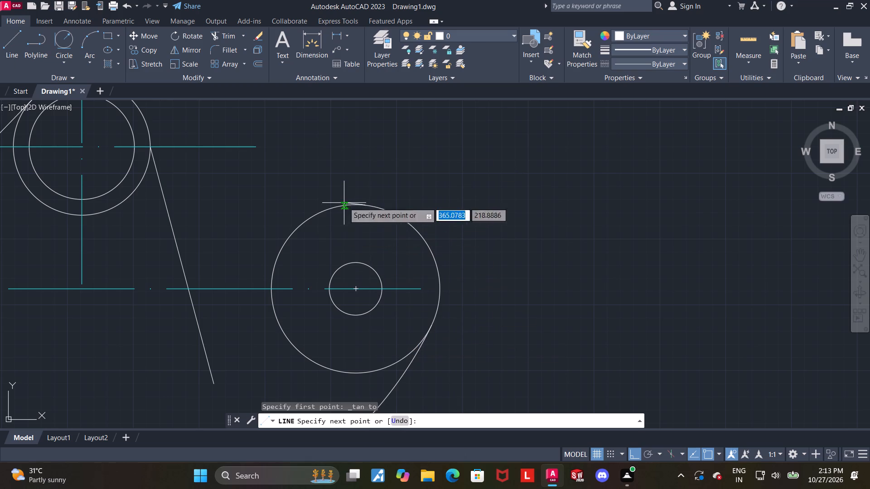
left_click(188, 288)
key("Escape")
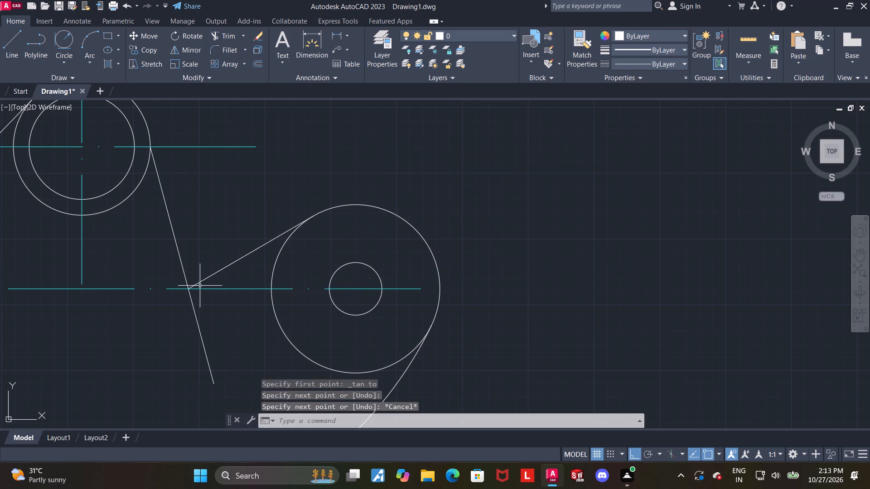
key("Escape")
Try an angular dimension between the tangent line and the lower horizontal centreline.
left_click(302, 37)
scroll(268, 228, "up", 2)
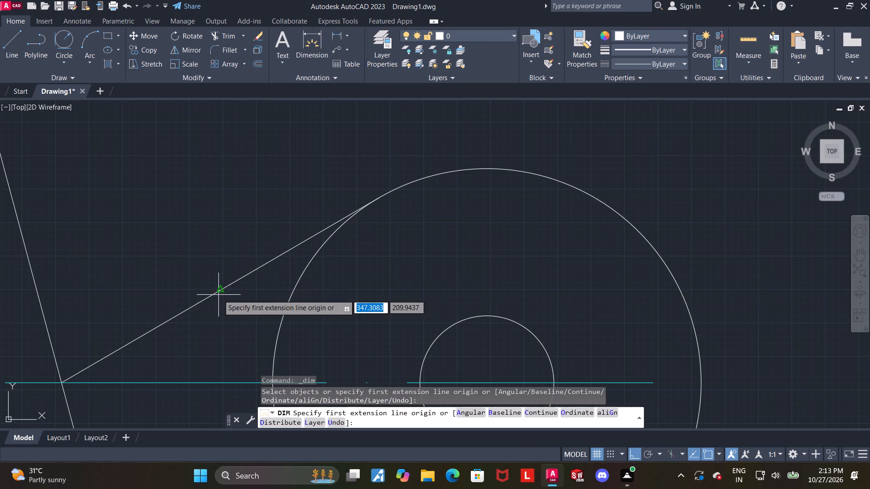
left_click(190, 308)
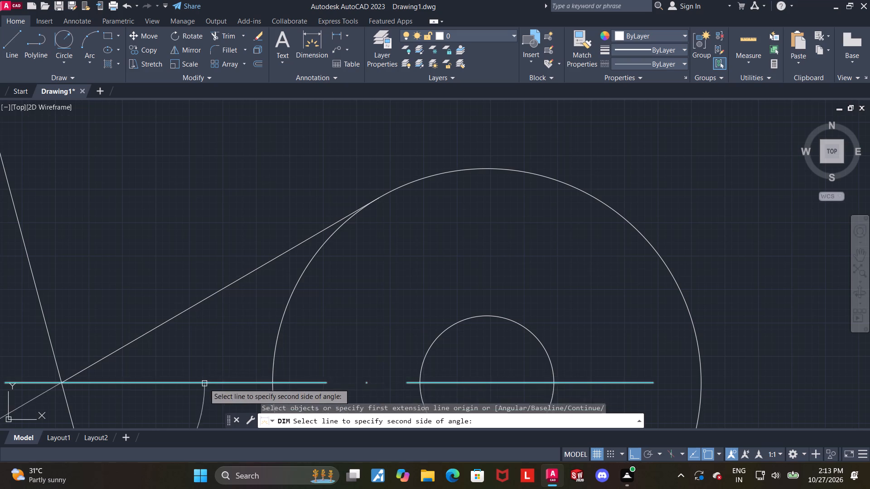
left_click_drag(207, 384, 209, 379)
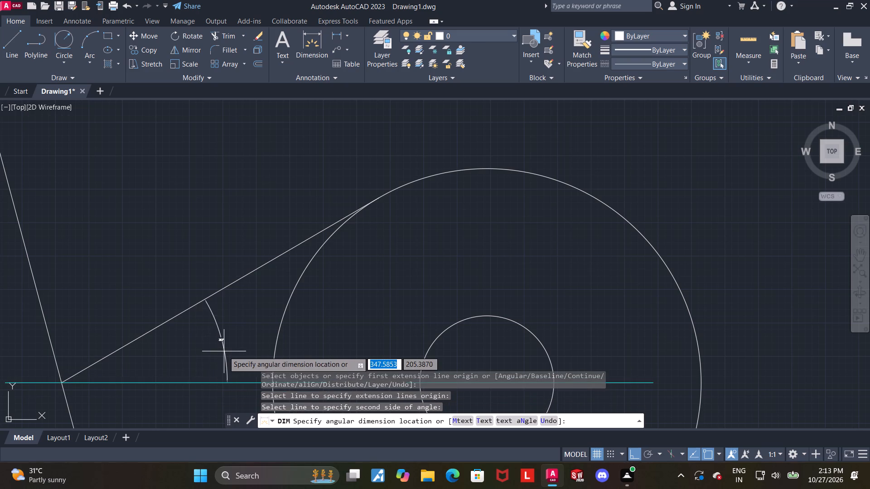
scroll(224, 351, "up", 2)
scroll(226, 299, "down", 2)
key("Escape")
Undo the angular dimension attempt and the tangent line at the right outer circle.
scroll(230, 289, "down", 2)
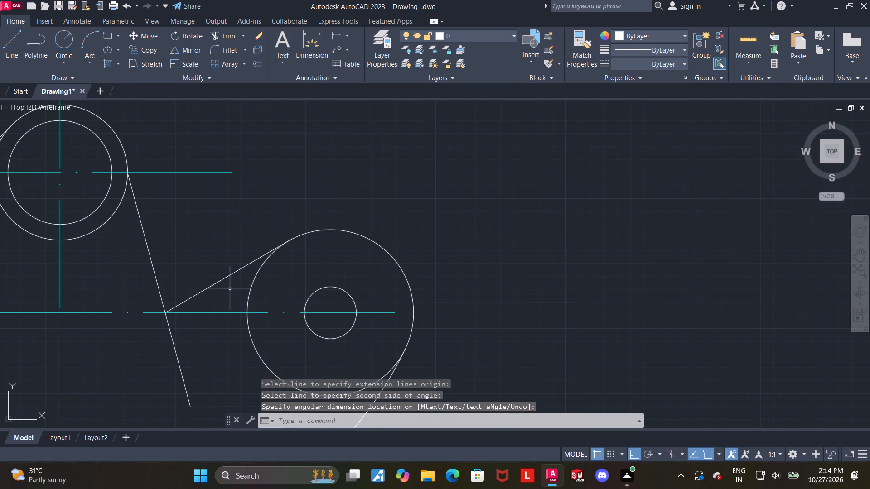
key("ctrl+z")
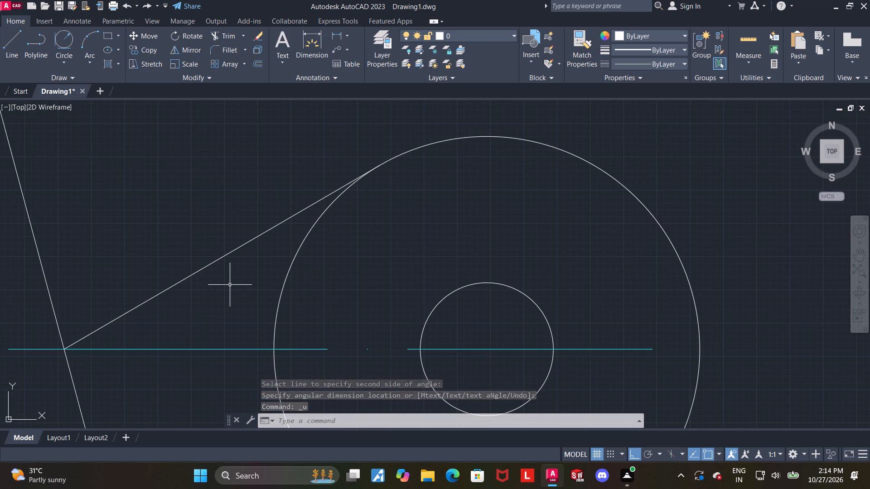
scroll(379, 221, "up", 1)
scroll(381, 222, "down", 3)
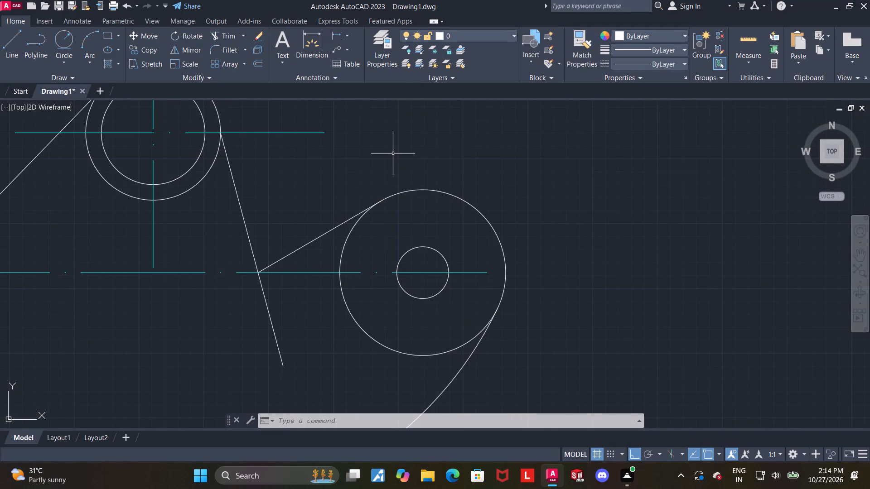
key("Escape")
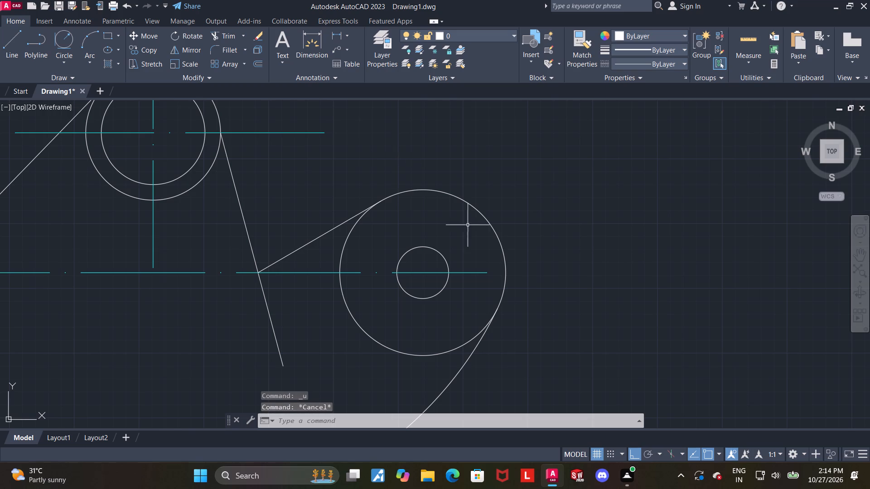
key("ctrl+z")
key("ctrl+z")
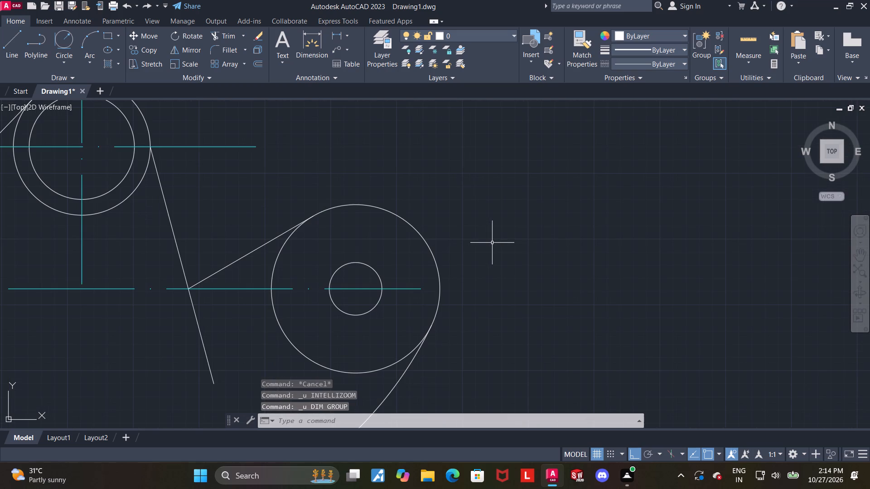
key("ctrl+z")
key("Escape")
Draw a horizontal line about 31 units long leftward from the top quadrant of the right outer circle.
scroll(434, 236, "down", 1)
middle_click_drag(434, 236, 687, 245)
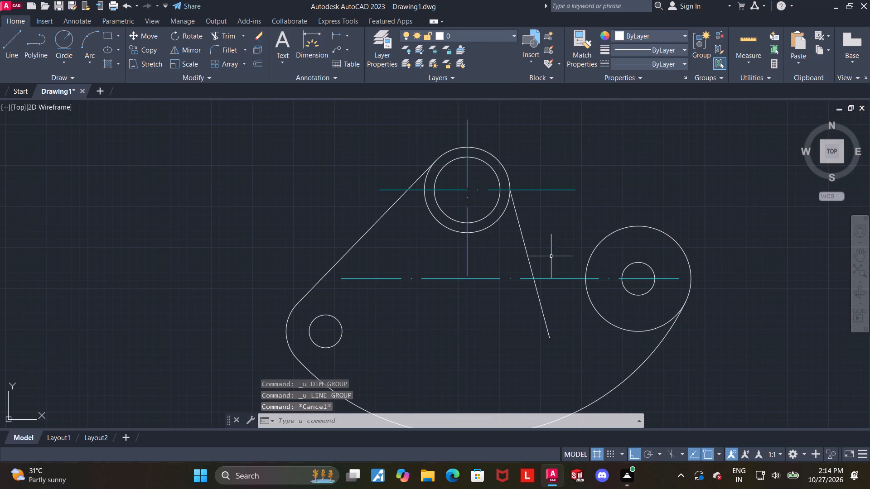
scroll(715, 279, "up", 1)
middle_click_drag(685, 282, 620, 287)
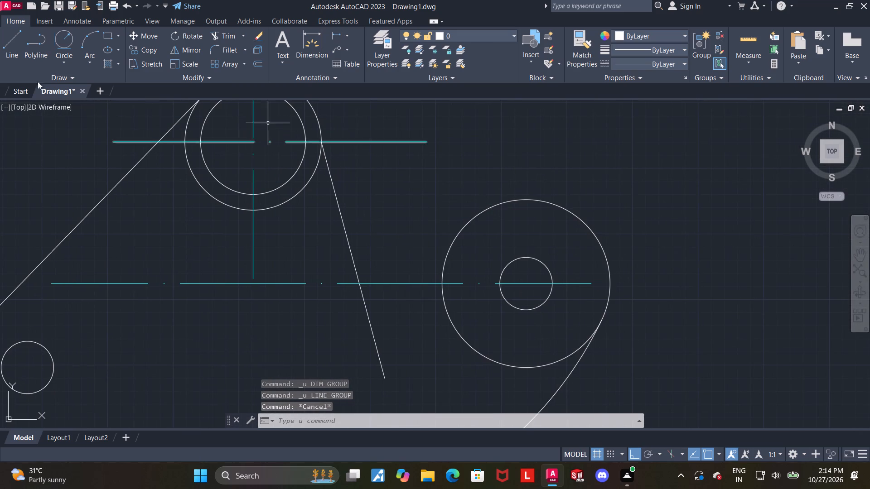
left_click(13, 42)
left_click(524, 197)
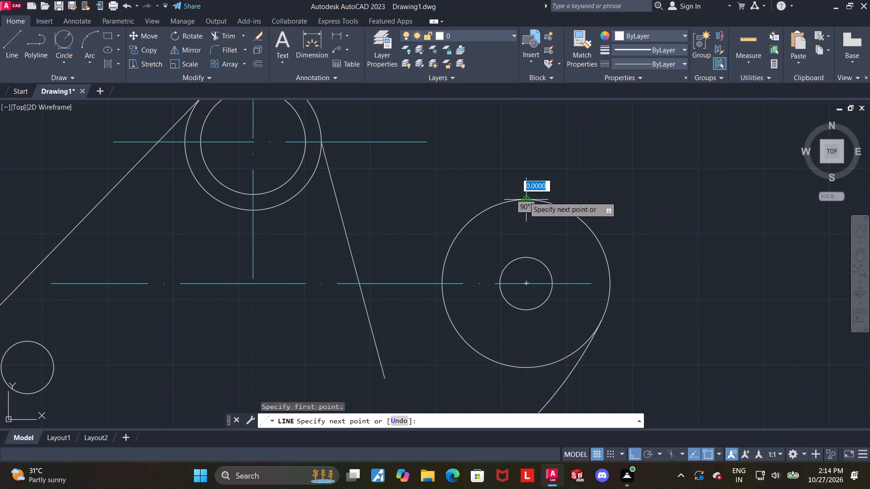
left_click(363, 201)
key("Escape")
Give the short horizontal line at the top of the right outer circle the same dash-dot linetype as the centrelines.
left_click(479, 224)
key("Escape")
left_click(445, 214)
left_click(442, 189)
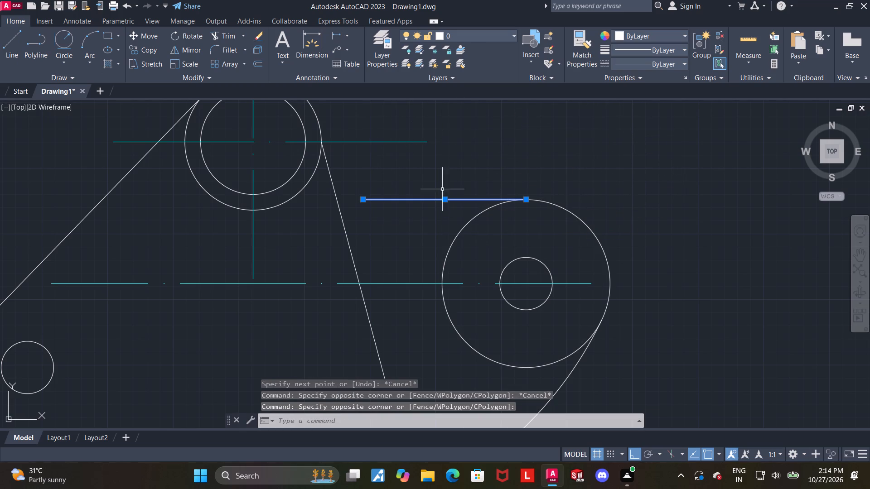
left_click(662, 62)
left_click(649, 103)
key("Escape")
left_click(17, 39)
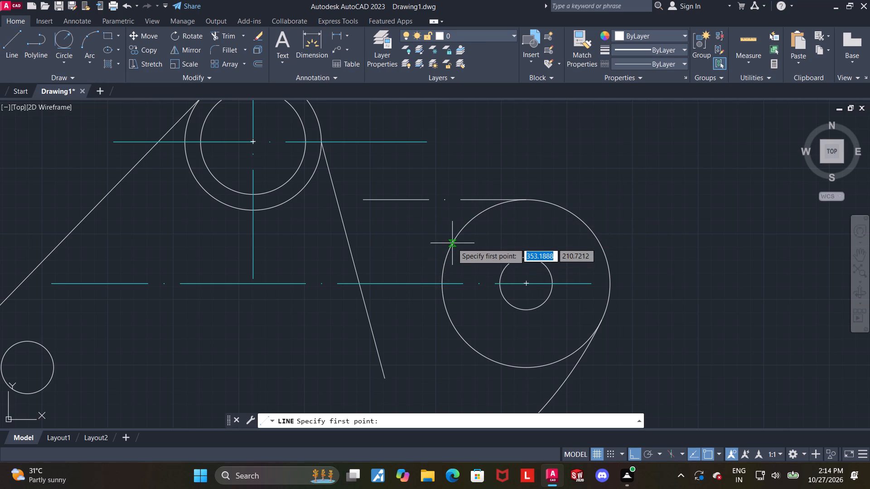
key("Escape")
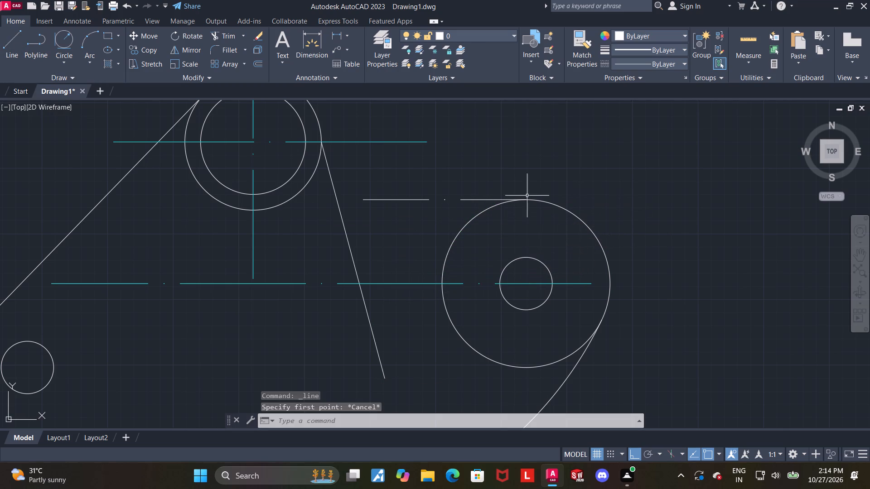
Undo the short horizontal line at the top of the right outer circle and its linetype change.
key("ctrl+z")
key("ctrl+z")
key("Escape")
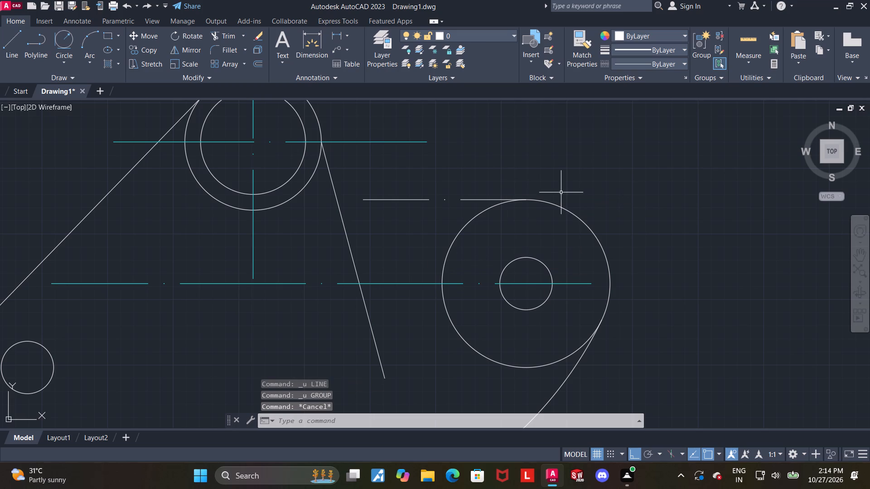
key("ctrl+z")
key("ctrl+z")
key("ctrl+z")
key("Escape")
scroll(561, 192, "down", 2)
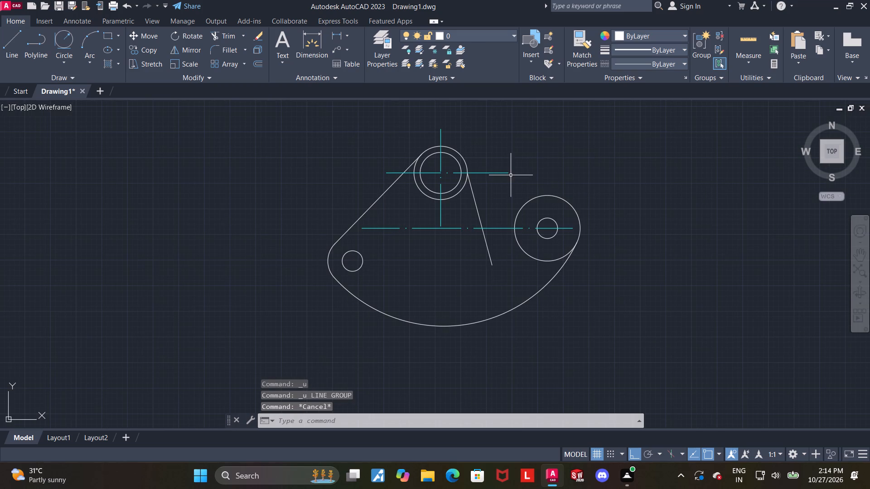
scroll(510, 175, "up", 3)
scroll(473, 160, "down", 2)
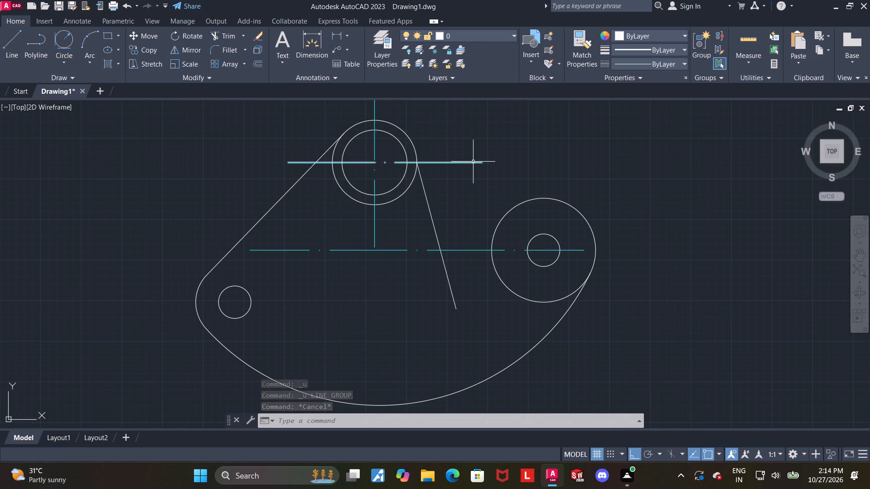
Set the Standard dimension style's linear precision to 0 decimal places.
key("d")
key("Return")
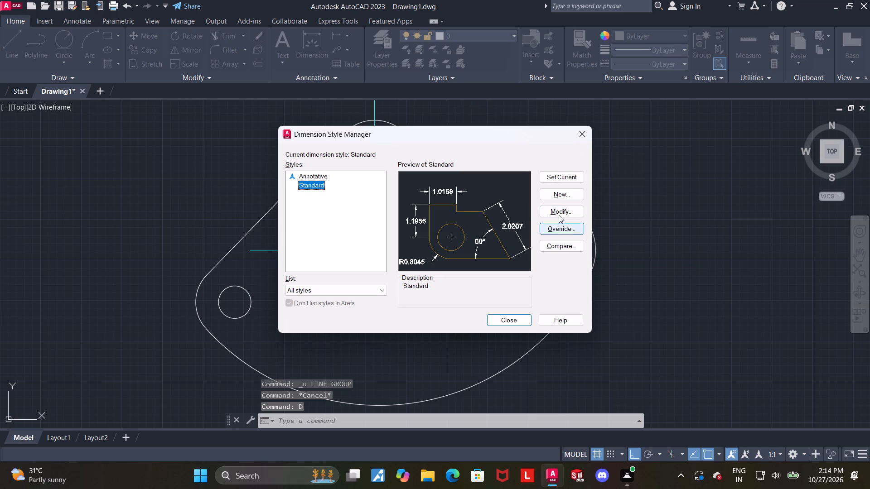
left_click(559, 215)
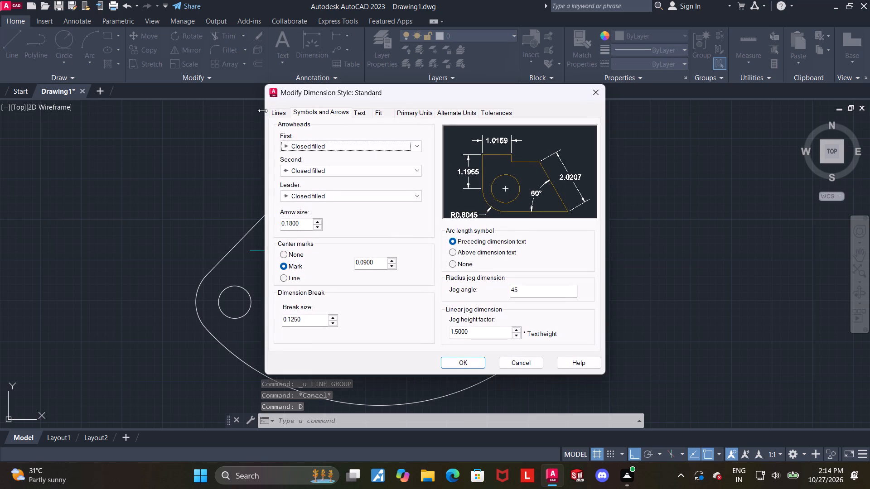
left_click(405, 112)
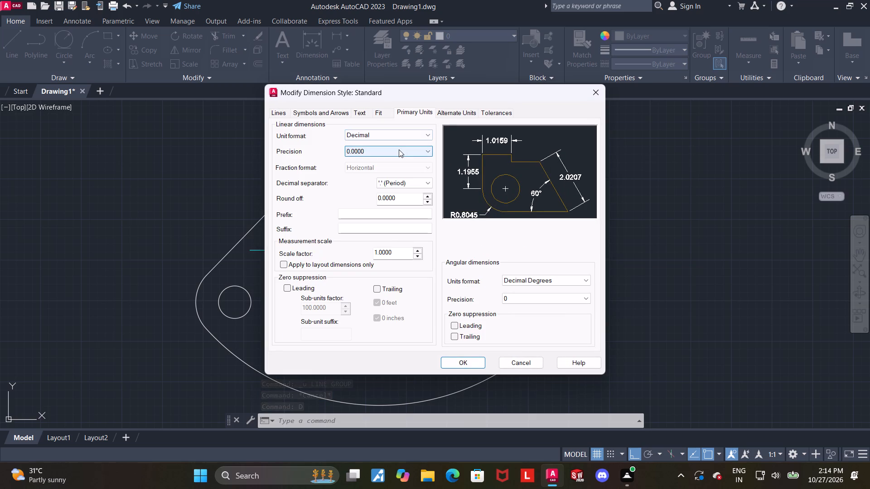
left_click(399, 149)
left_click(386, 162)
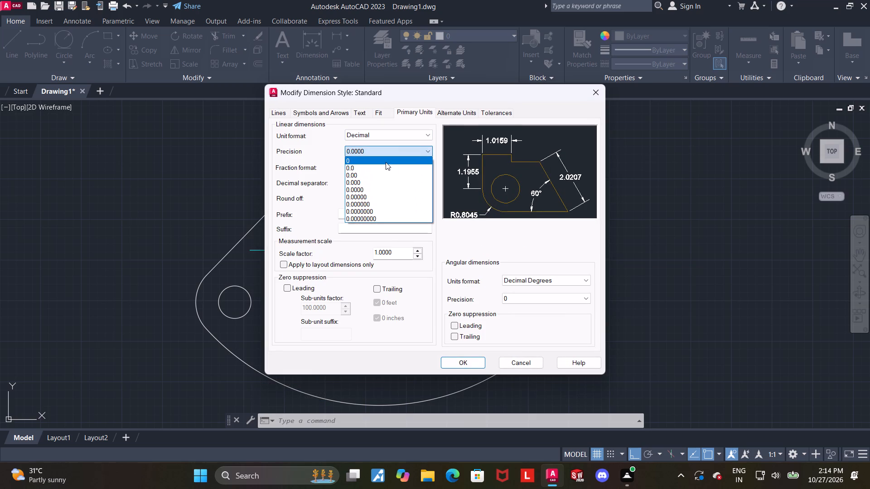
Set the Standard dimension style's text height to 3 and arrow size to 2, and save the style.
left_click(364, 110)
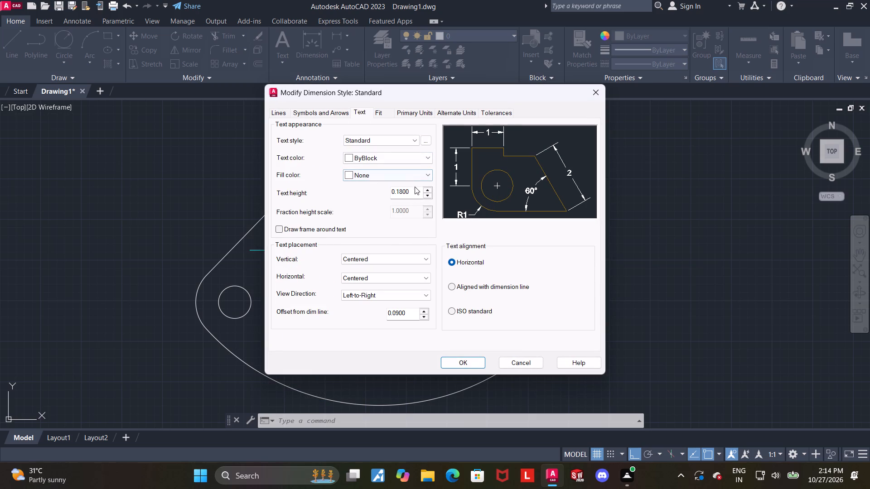
left_click_drag(415, 190, 359, 188)
key("3")
key("Return")
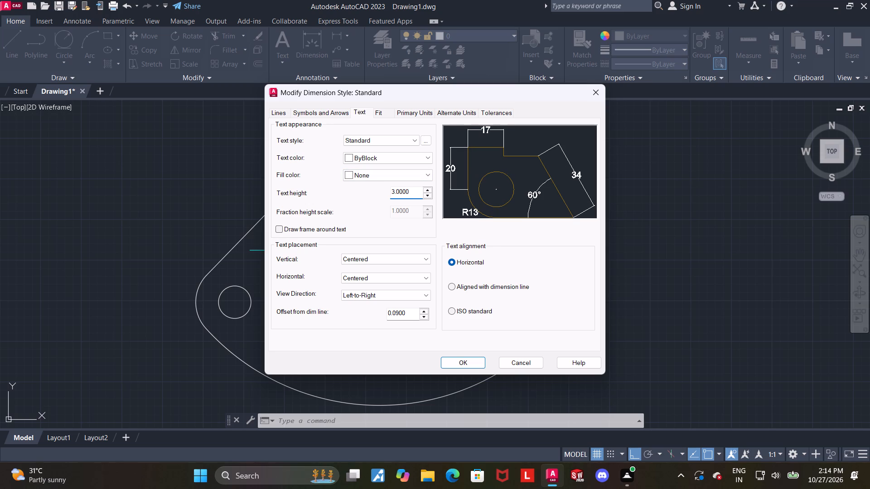
left_click(332, 108)
left_click_drag(307, 224, 184, 220)
key("2")
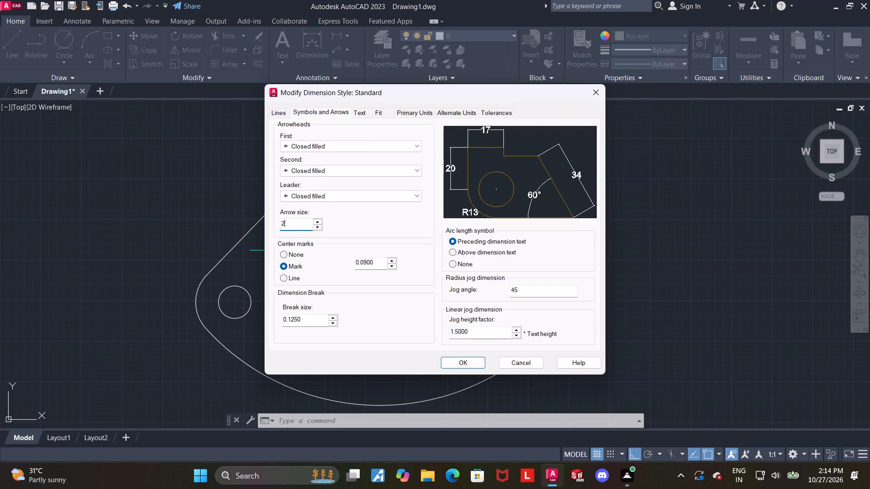
key("Return")
left_click(473, 366)
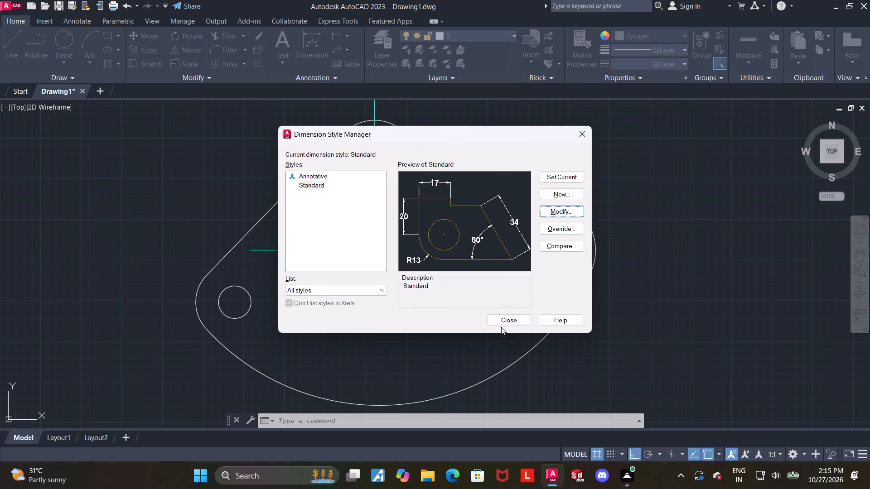
left_click(501, 324)
Add an angular dimension between the upper horizontal centreline and the slanted line at the right of the upper outer circle.
left_click(319, 38)
scroll(570, 159, "up", 2)
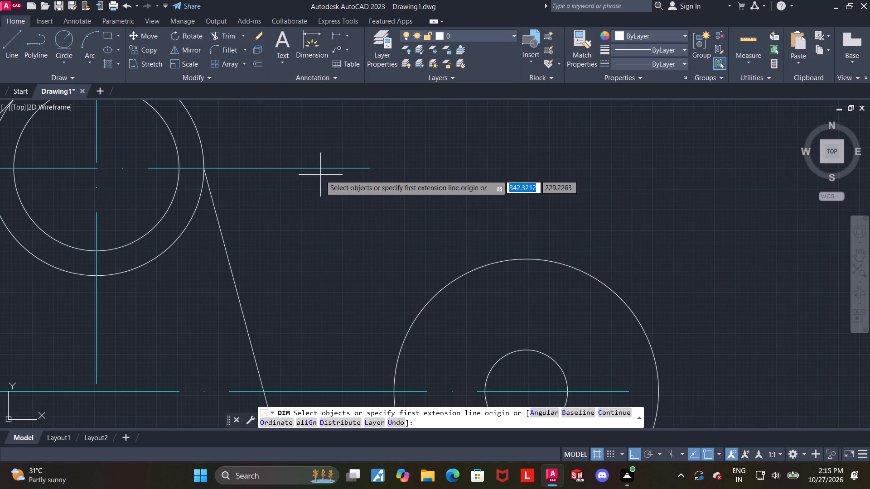
left_click(318, 169)
left_click(220, 233)
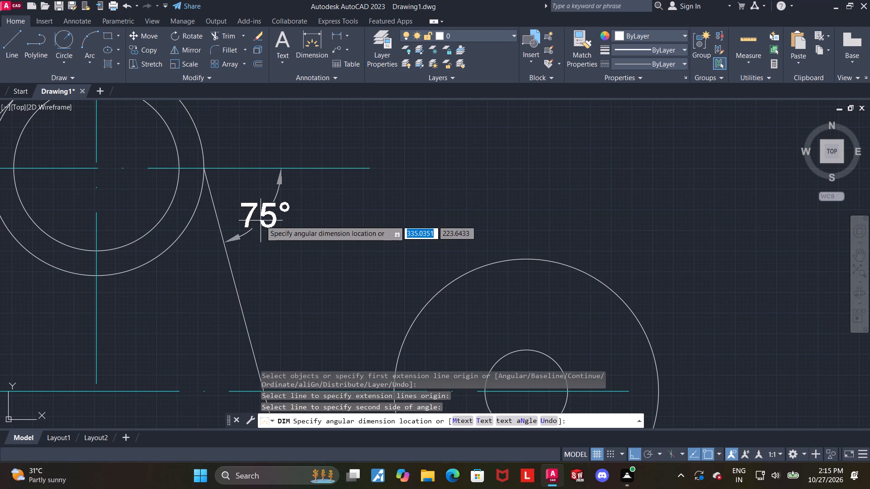
left_click(261, 220)
key("Escape")
scroll(338, 221, "down", 2)
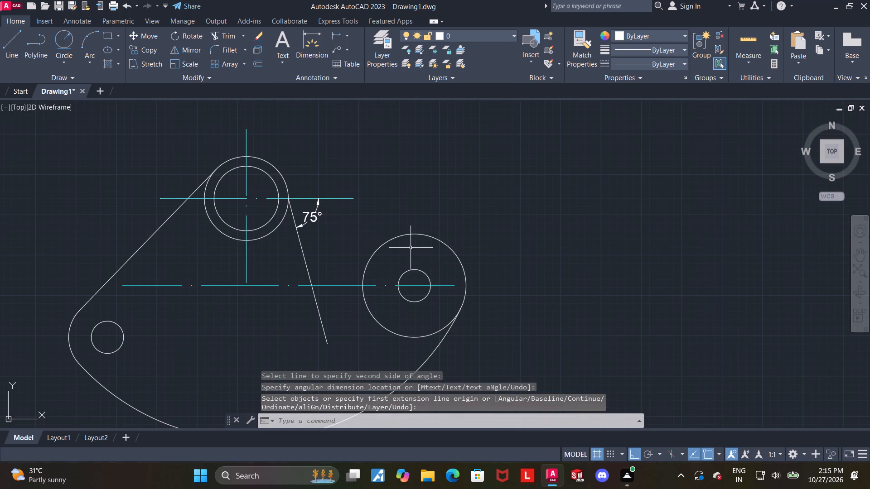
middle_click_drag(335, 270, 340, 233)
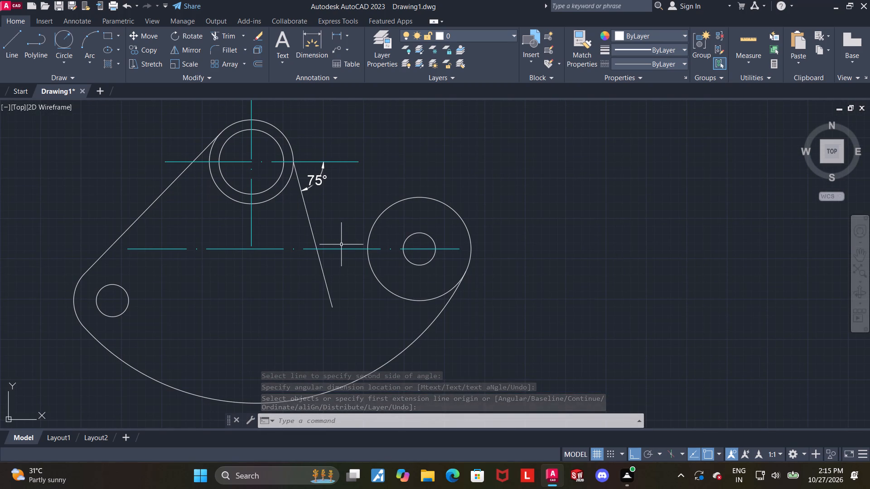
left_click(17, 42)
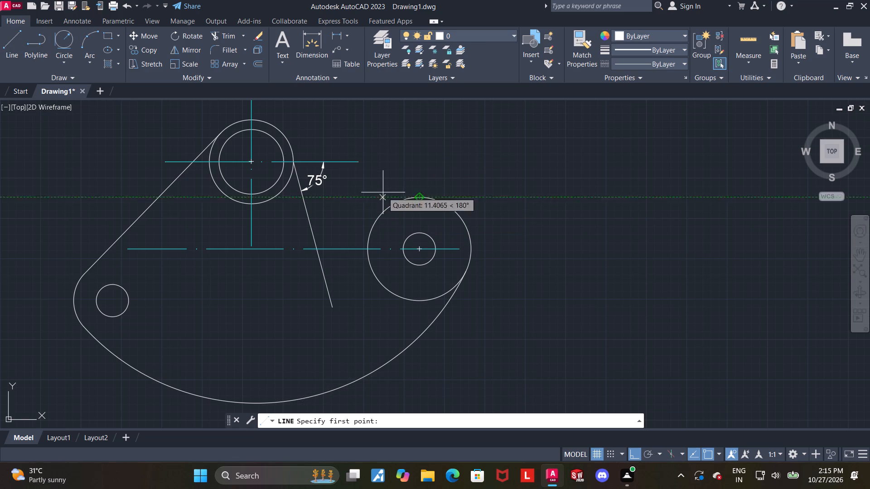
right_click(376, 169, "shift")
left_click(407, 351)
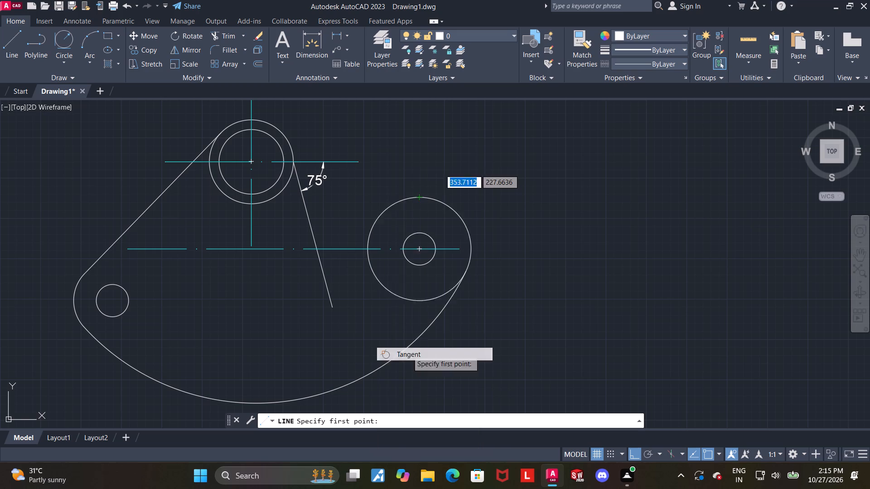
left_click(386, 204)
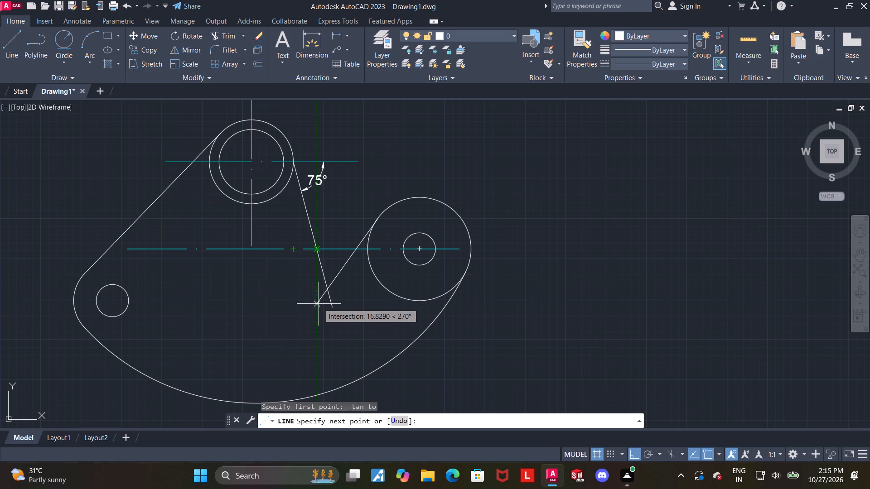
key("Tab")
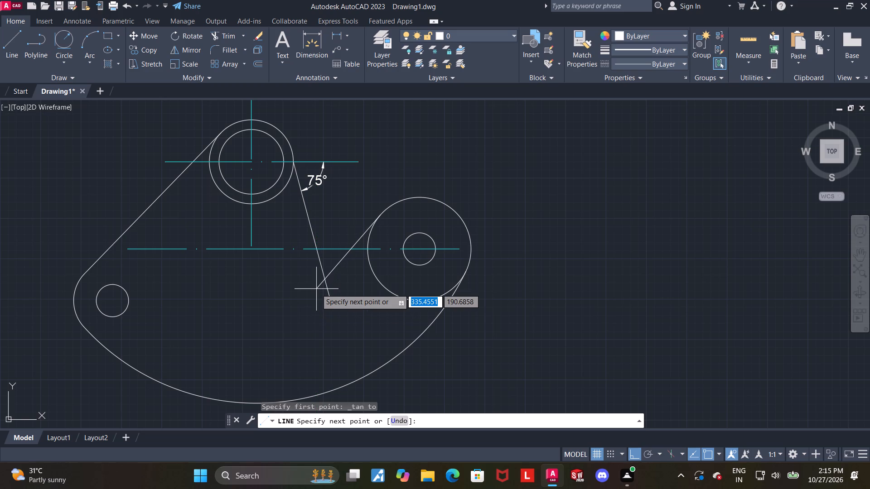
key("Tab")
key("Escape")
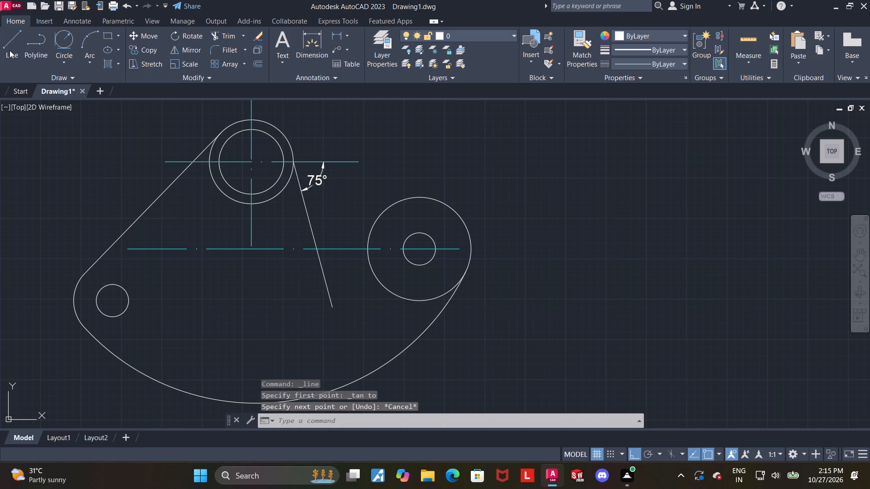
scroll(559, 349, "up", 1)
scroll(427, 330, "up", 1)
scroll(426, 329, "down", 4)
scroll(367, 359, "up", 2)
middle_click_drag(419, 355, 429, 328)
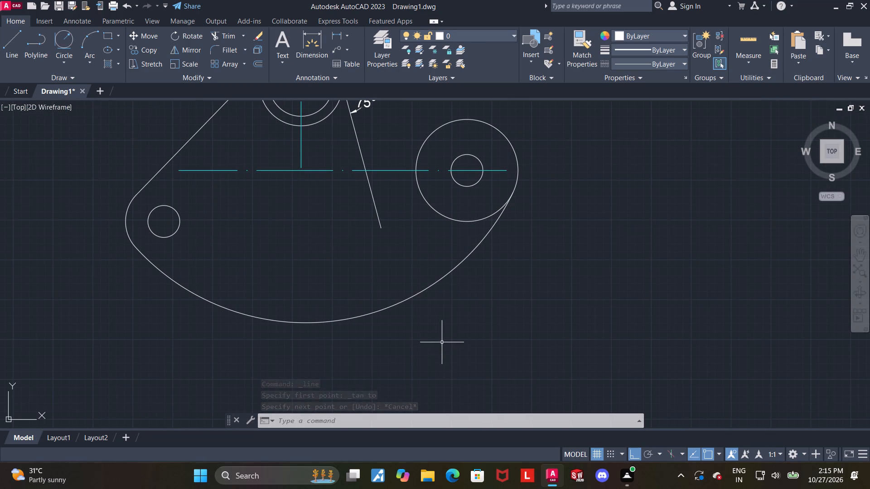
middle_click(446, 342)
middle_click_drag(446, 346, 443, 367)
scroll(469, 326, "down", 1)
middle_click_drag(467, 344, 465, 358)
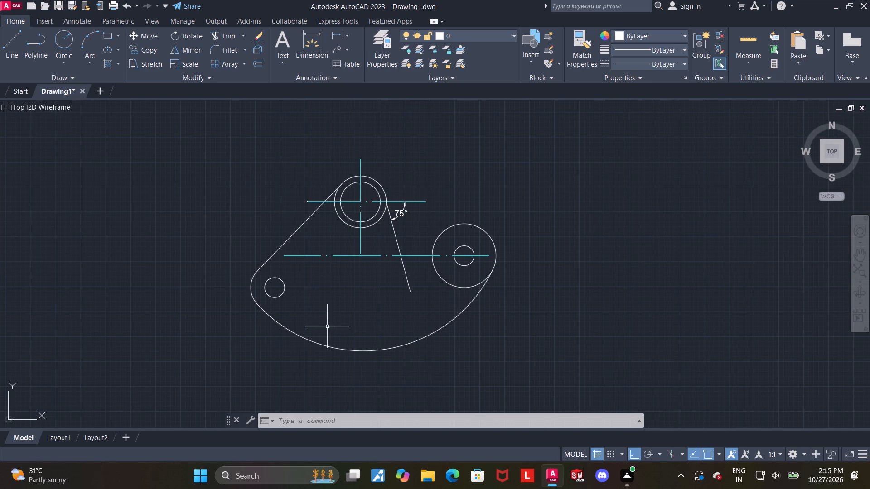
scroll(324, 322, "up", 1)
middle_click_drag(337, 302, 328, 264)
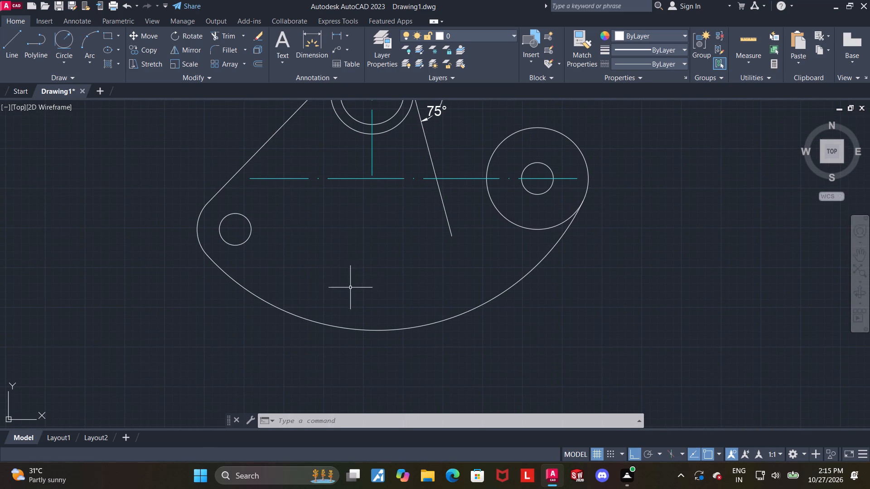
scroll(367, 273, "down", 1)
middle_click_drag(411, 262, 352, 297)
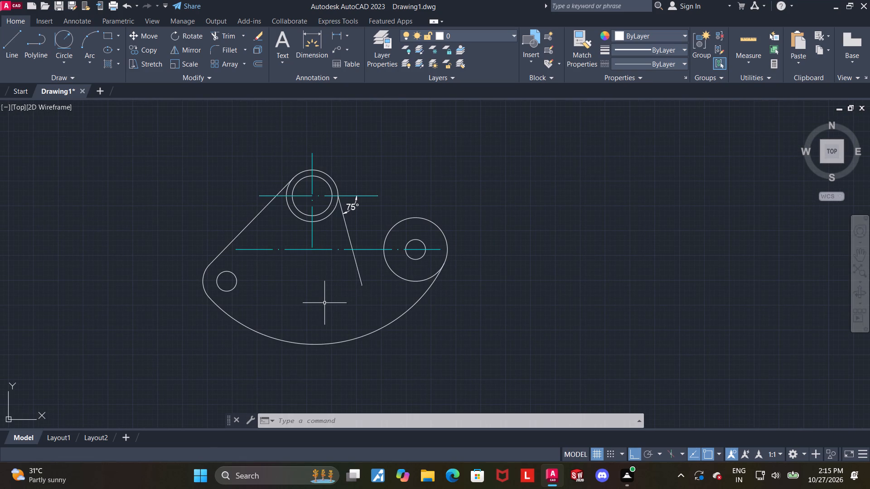
With Ortho off, draw a line about 68 units long from the upper circles' centre down and to the left at a 105° angle.
left_click(3, 34)
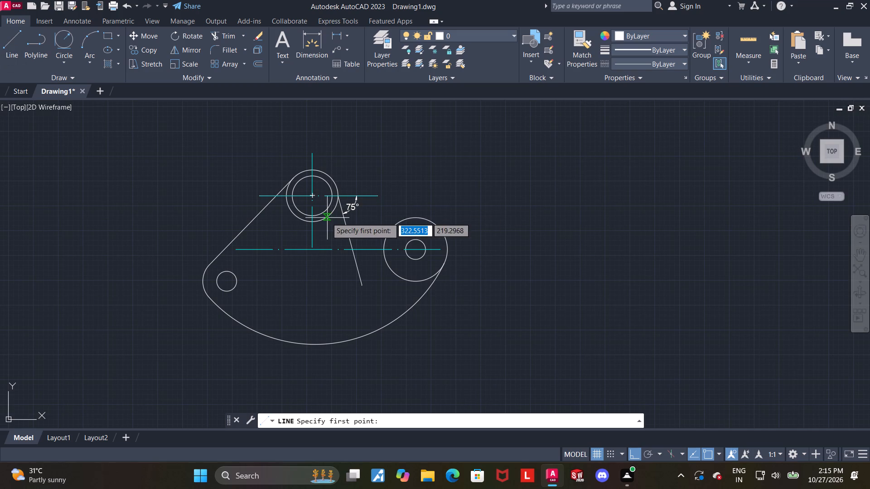
scroll(313, 204, "up", 4)
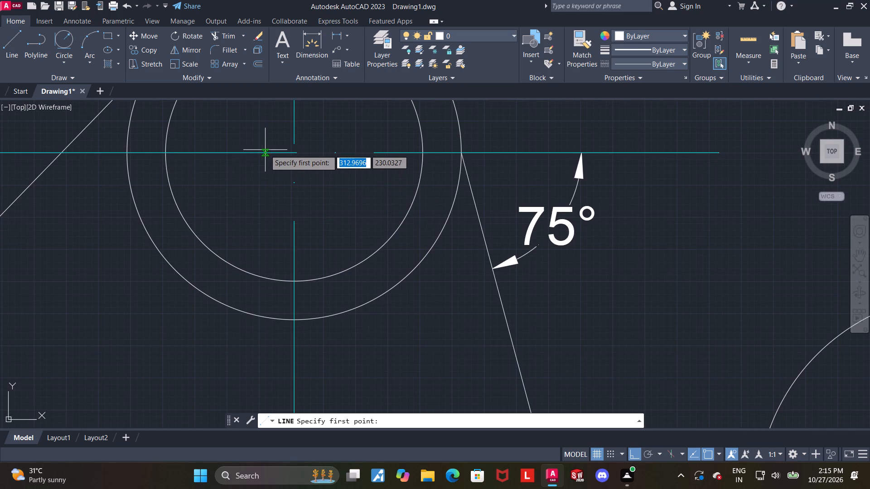
left_click(293, 152)
scroll(297, 174, "down", 4)
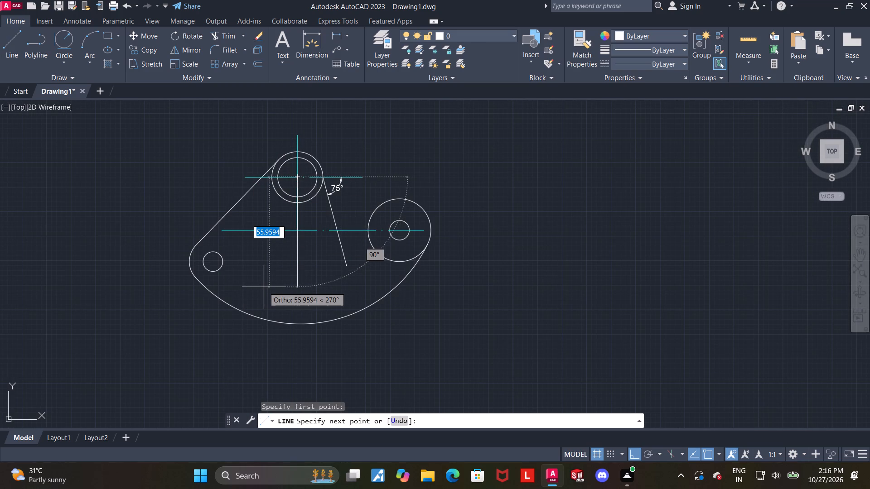
key("F8")
scroll(272, 287, "up", 1)
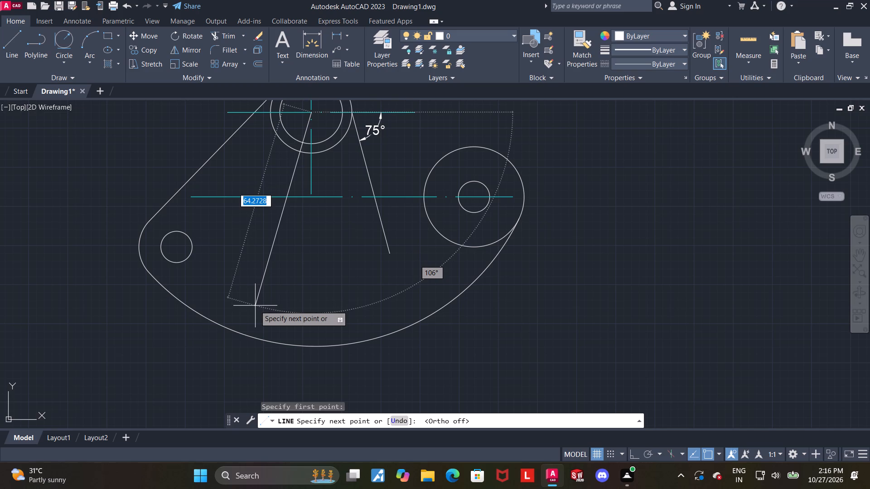
key("Tab")
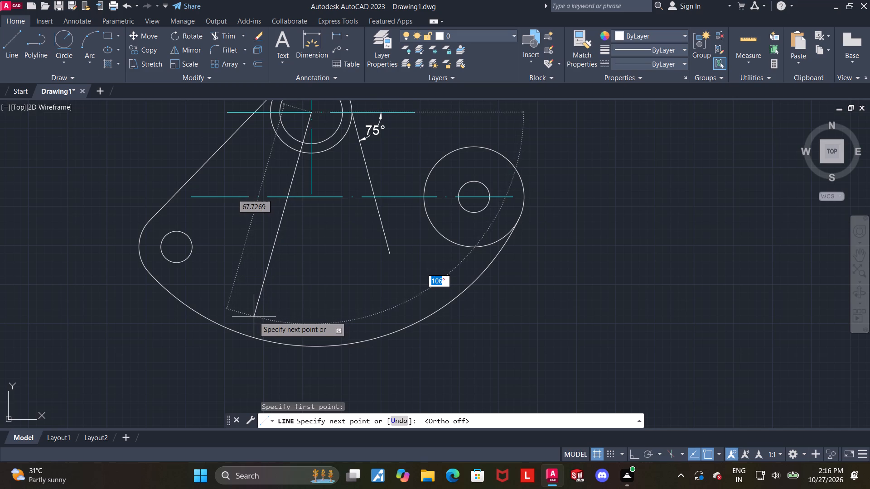
key("1")
type("05")
key("Return")
key("Escape")
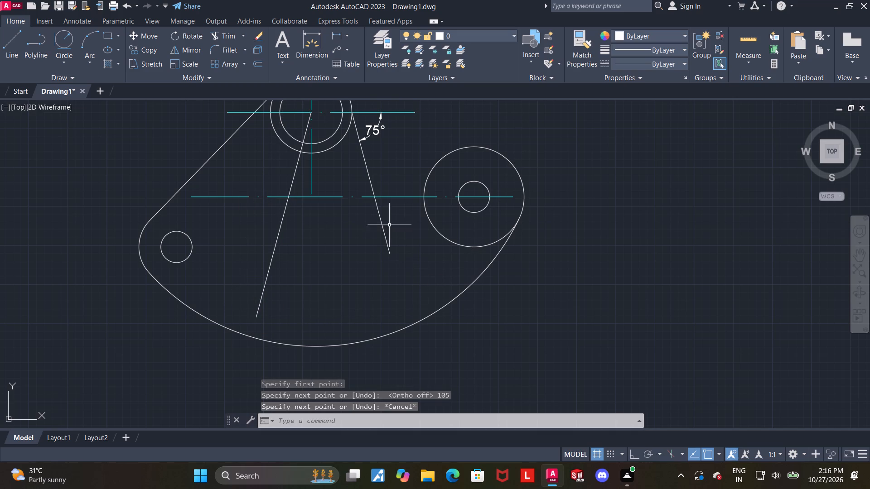
Trim away the lower part of the upper outer circle between the left tangent line and the right slanted line.
scroll(372, 173, "down", 1)
scroll(372, 173, "up", 4)
scroll(372, 173, "down", 3)
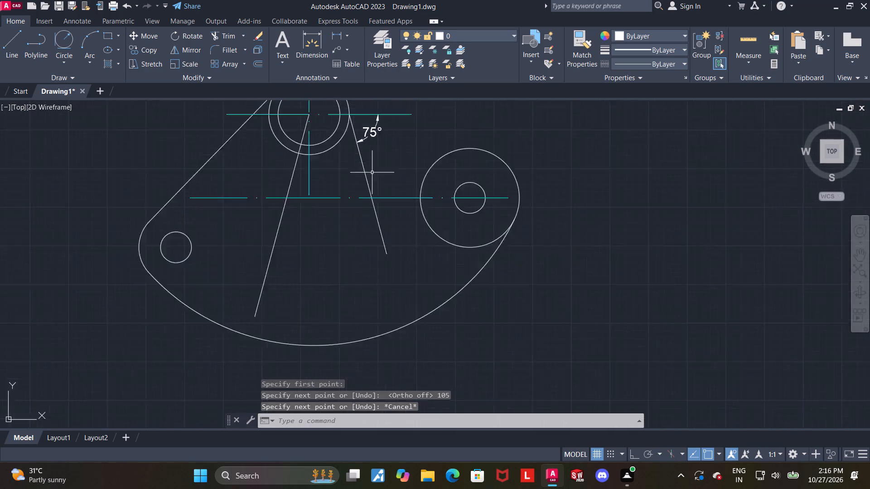
scroll(372, 173, "down", 3)
scroll(375, 155, "up", 3)
key("Escape")
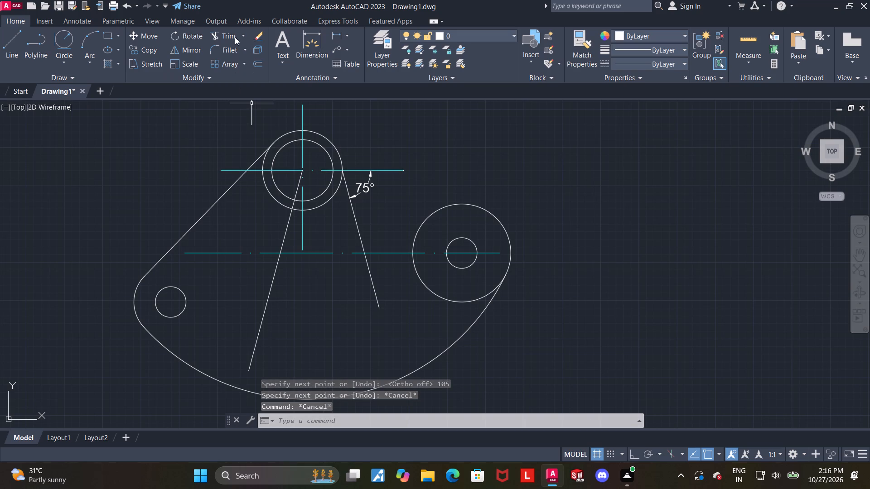
left_click(235, 37)
left_click(264, 182)
left_click(264, 164)
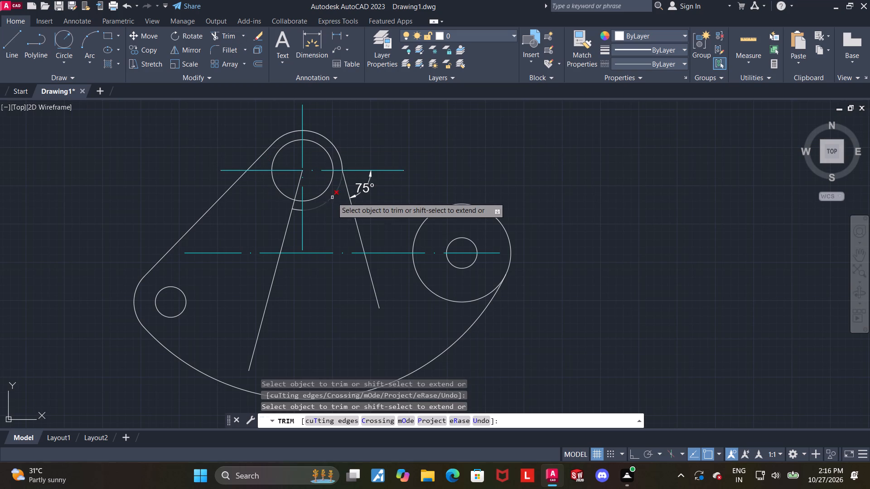
left_click(326, 202)
left_click(298, 211)
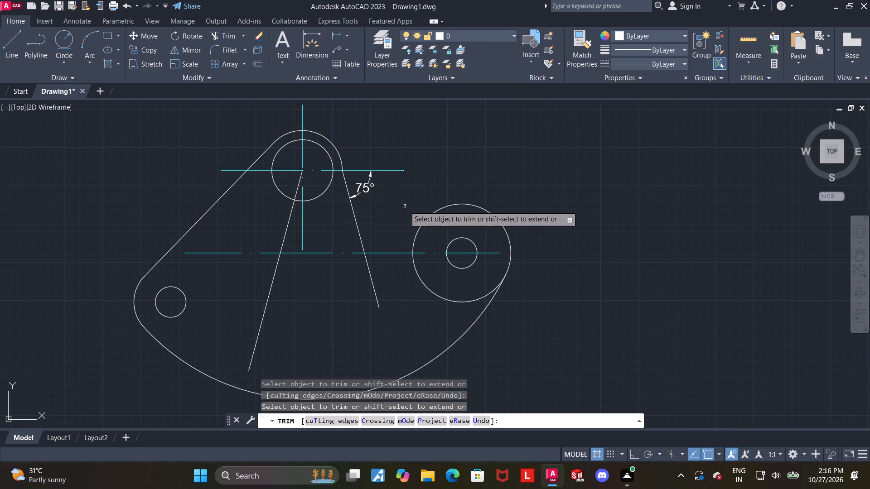
Delete the slanted line running down from the right end of the upper outer arc.
scroll(400, 206, "down", 2)
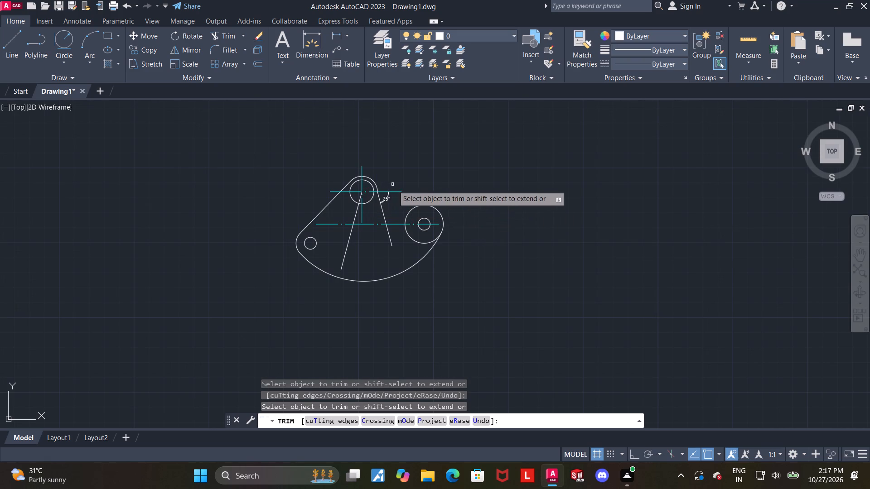
scroll(393, 189, "down", 4)
scroll(463, 252, "up", 4)
scroll(350, 211, "up", 1)
scroll(319, 169, "up", 2)
key("Escape")
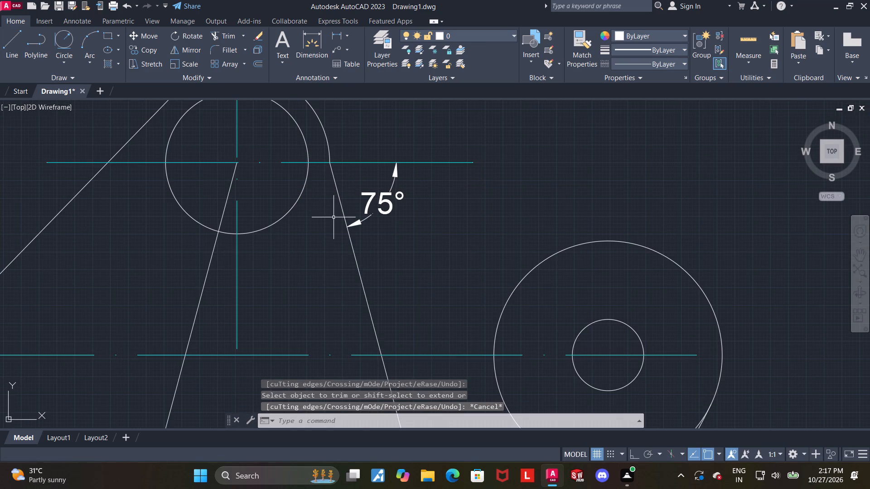
left_click(341, 207)
key("Delete")
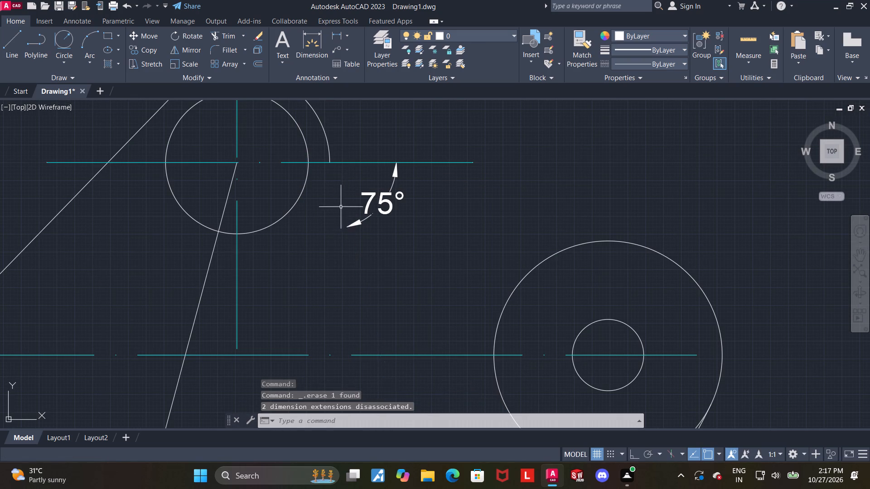
Erase the 75° angular dimension beside the upper circles.
scroll(367, 211, "down", 1)
scroll(453, 194, "up", 1)
right_click(337, 211)
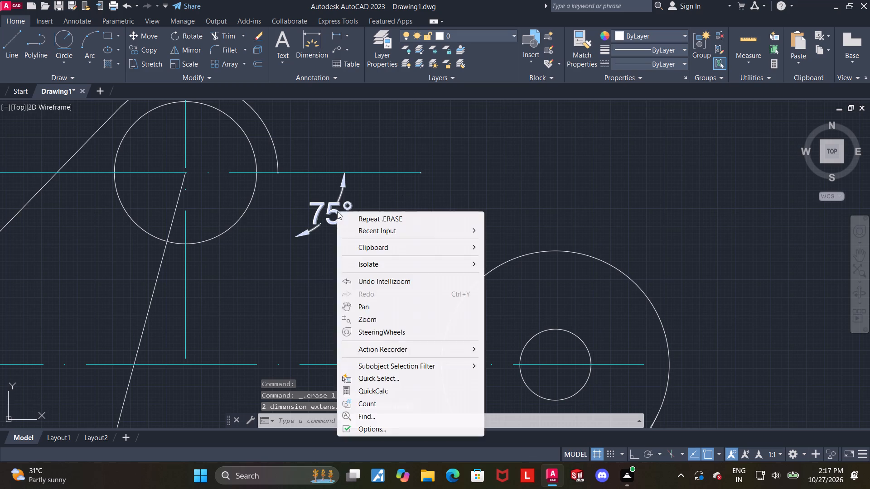
key("Escape")
key("Escape")
right_click(329, 222)
key("Escape")
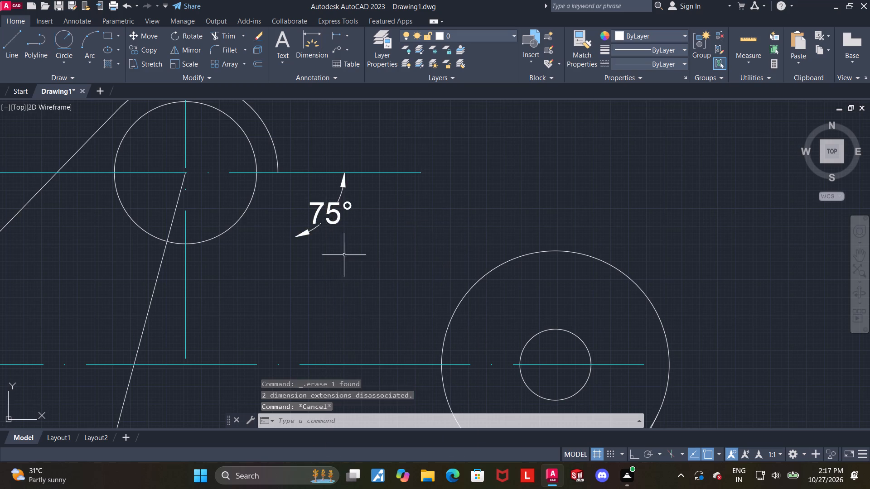
key("Escape")
left_click(327, 219)
right_click(327, 219)
left_click(393, 243)
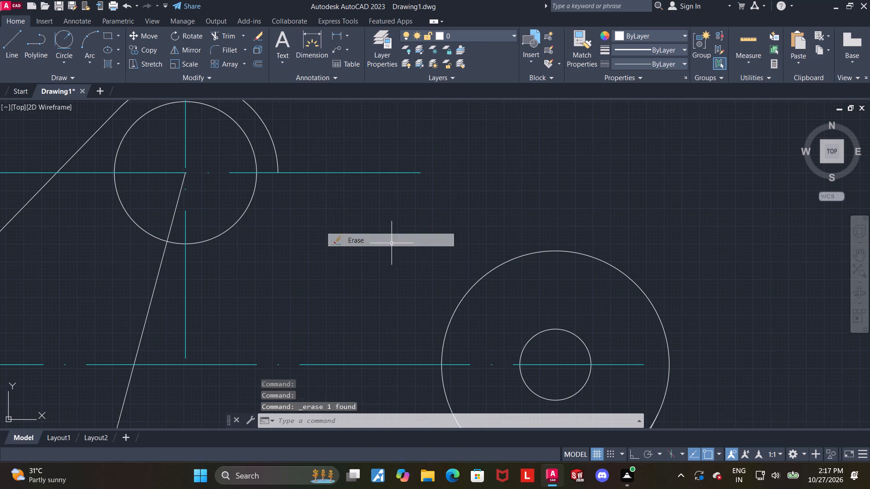
key("Escape")
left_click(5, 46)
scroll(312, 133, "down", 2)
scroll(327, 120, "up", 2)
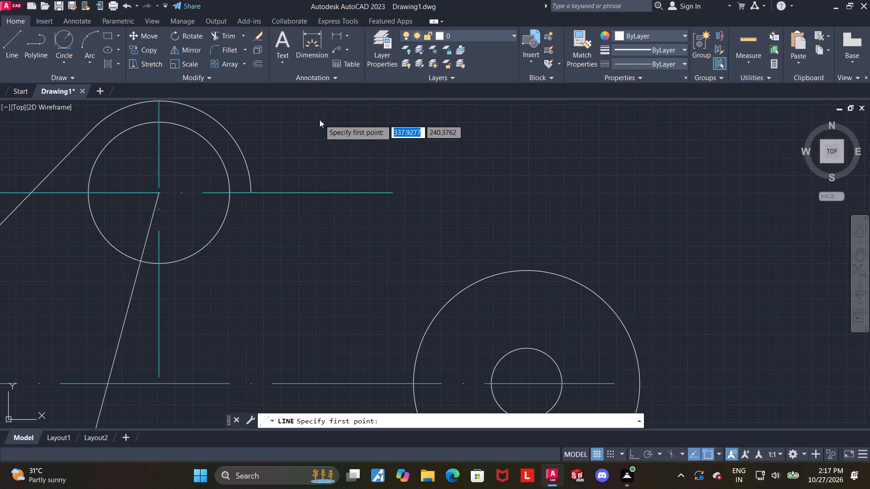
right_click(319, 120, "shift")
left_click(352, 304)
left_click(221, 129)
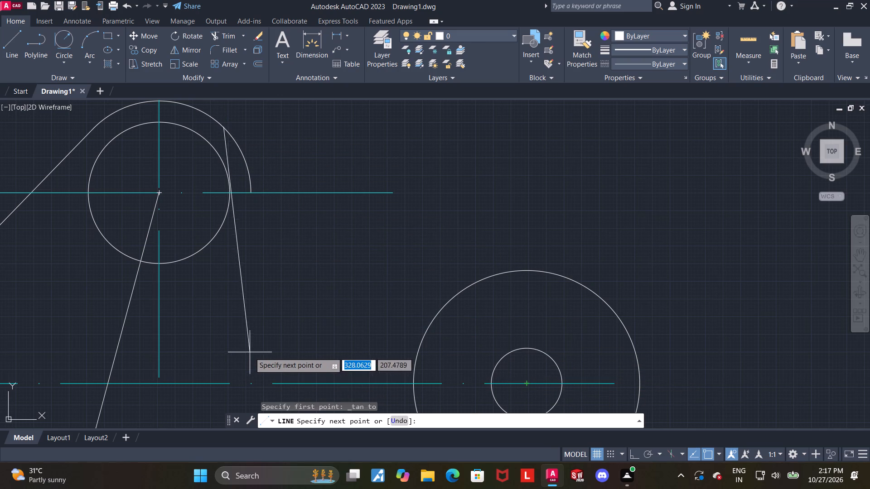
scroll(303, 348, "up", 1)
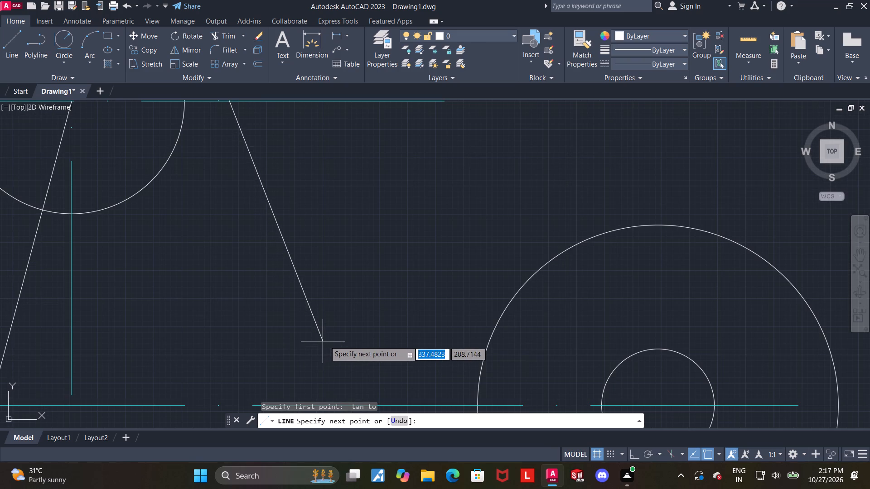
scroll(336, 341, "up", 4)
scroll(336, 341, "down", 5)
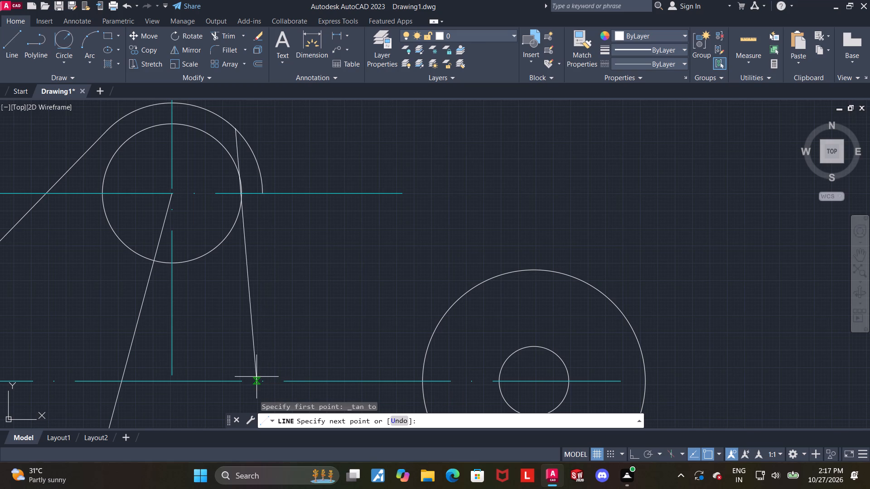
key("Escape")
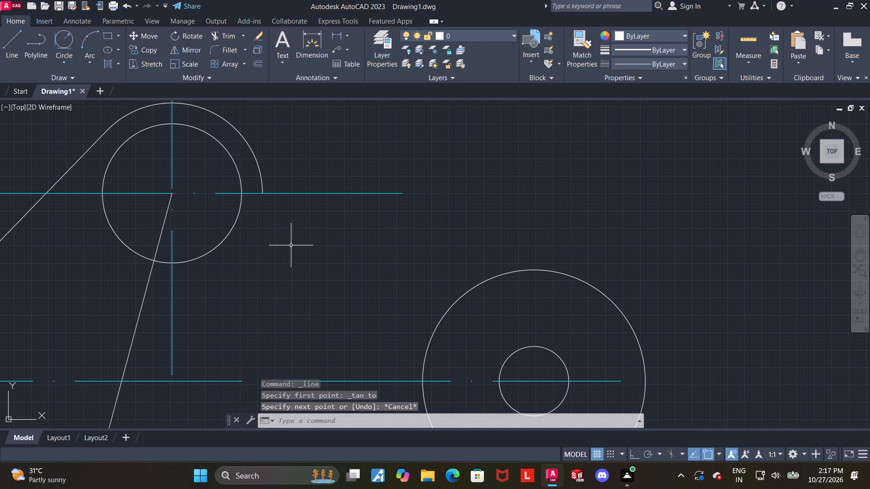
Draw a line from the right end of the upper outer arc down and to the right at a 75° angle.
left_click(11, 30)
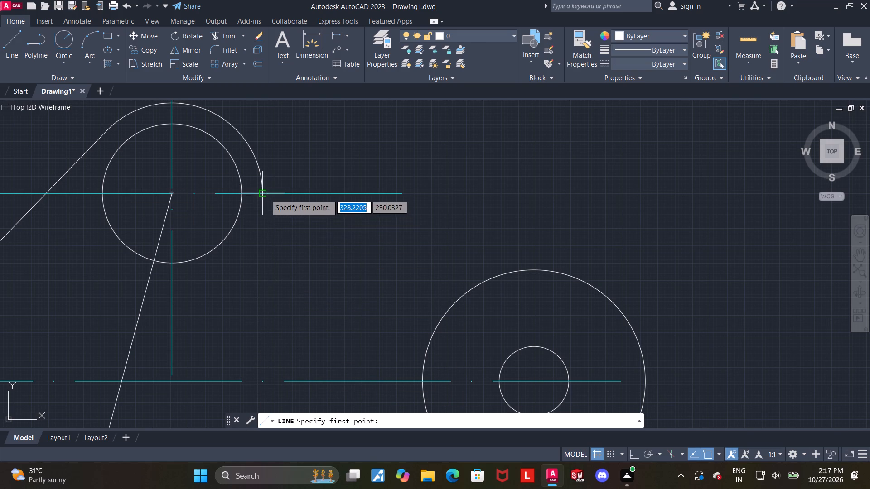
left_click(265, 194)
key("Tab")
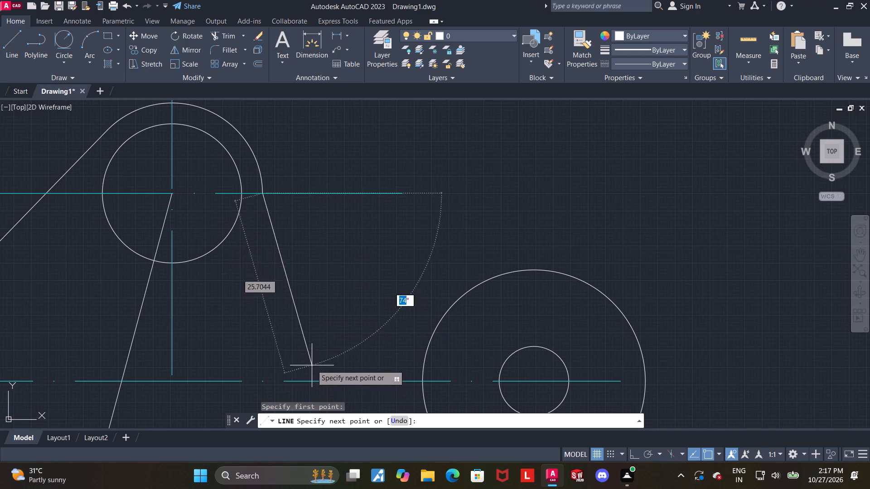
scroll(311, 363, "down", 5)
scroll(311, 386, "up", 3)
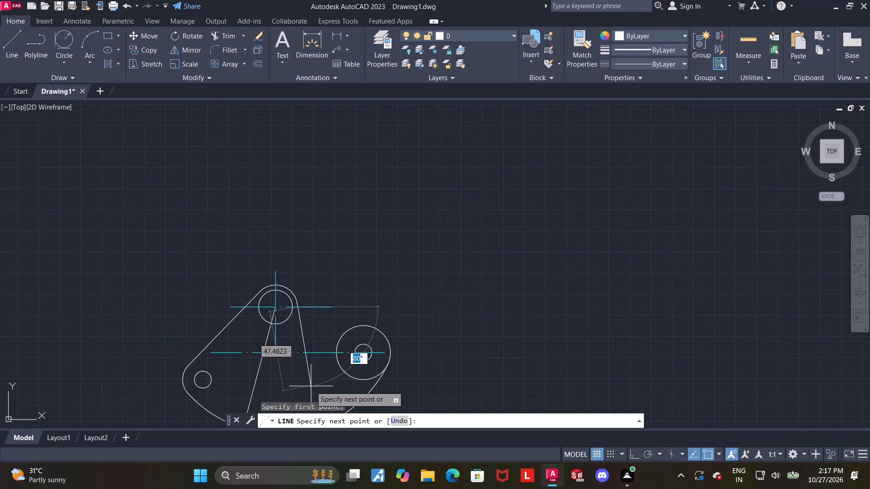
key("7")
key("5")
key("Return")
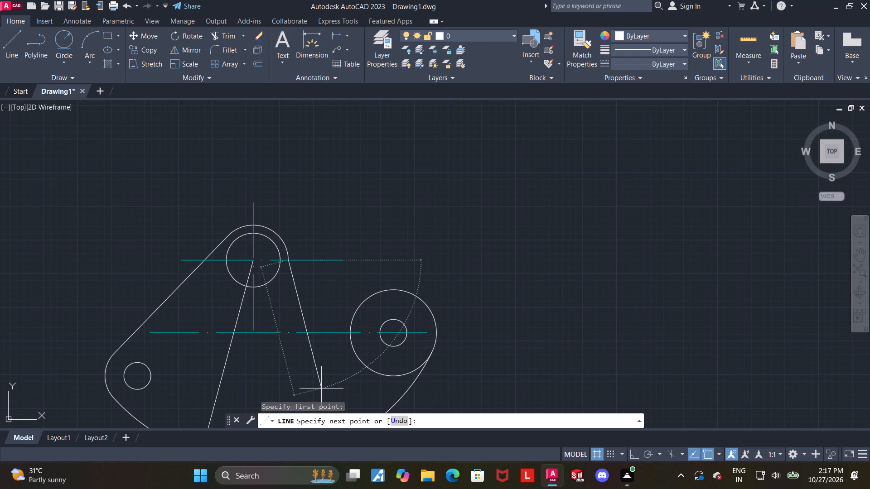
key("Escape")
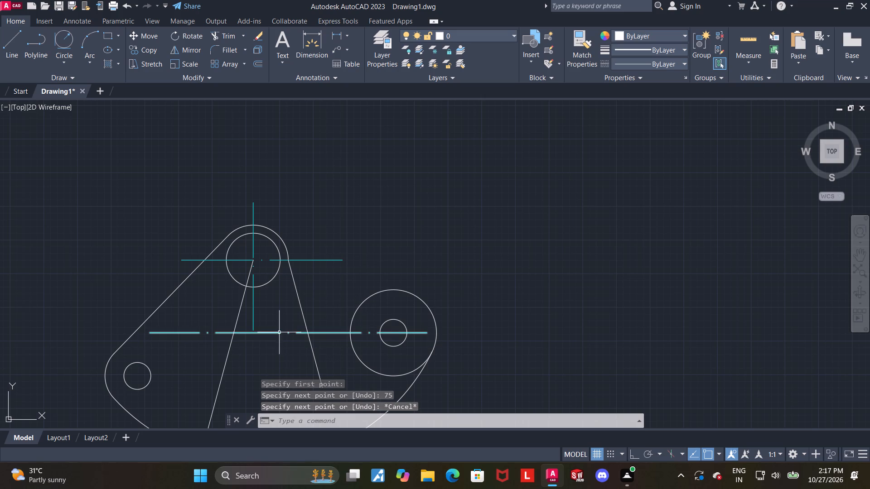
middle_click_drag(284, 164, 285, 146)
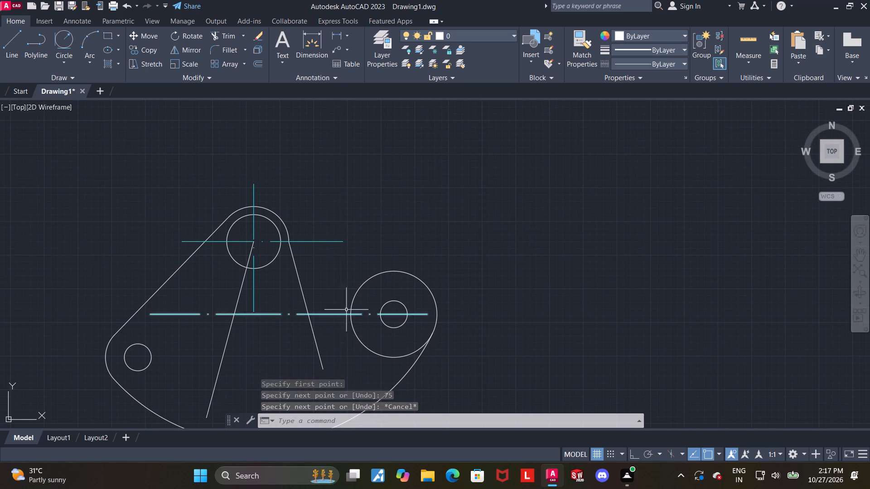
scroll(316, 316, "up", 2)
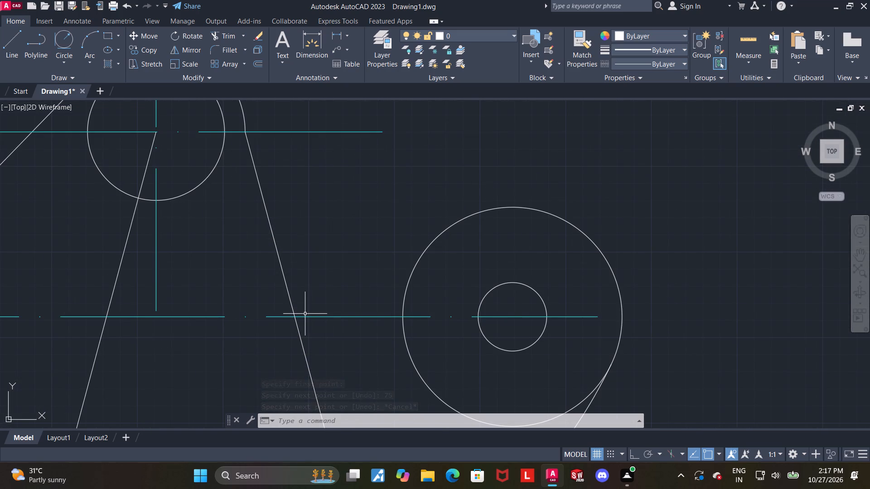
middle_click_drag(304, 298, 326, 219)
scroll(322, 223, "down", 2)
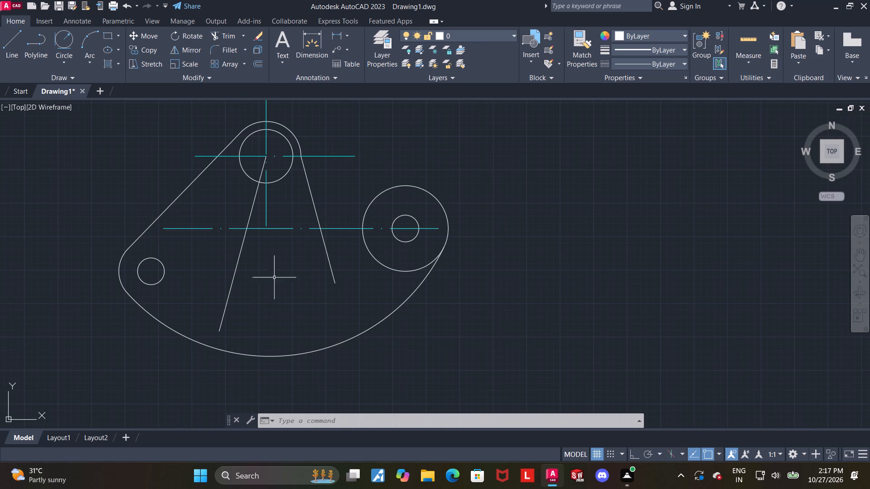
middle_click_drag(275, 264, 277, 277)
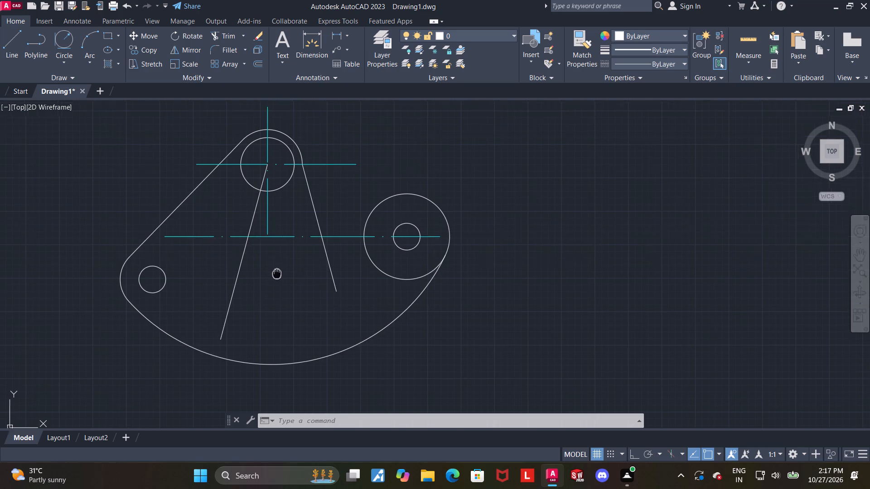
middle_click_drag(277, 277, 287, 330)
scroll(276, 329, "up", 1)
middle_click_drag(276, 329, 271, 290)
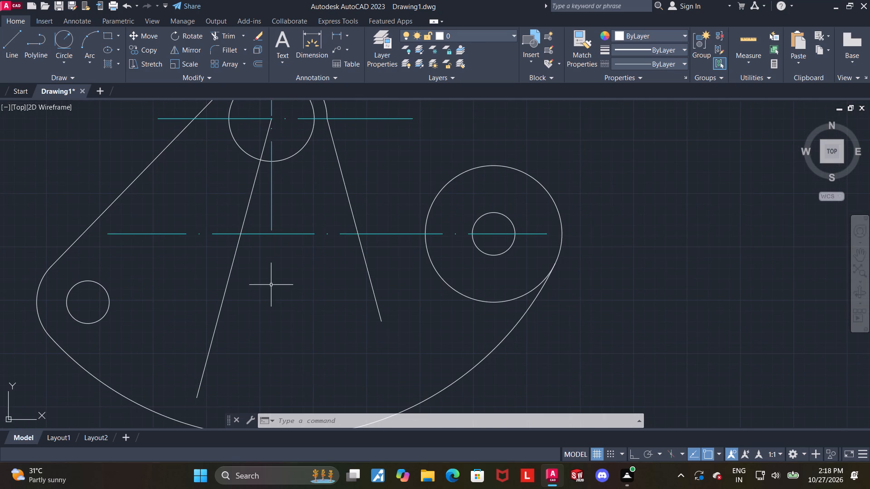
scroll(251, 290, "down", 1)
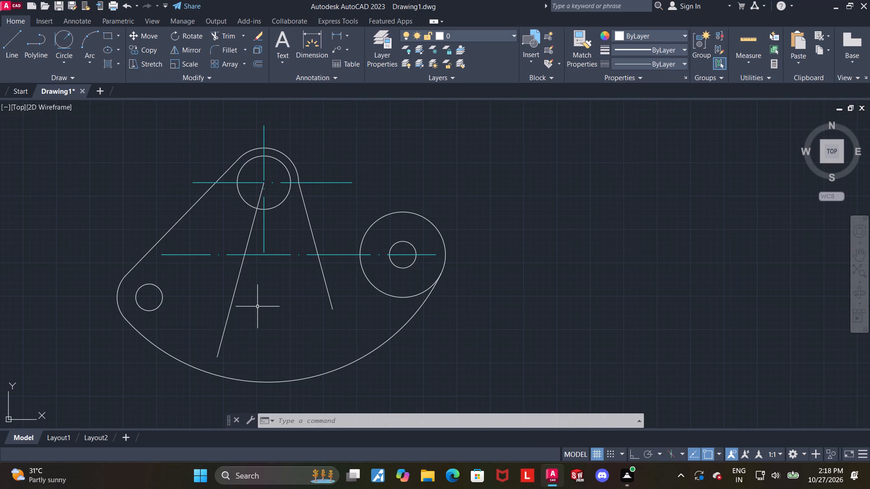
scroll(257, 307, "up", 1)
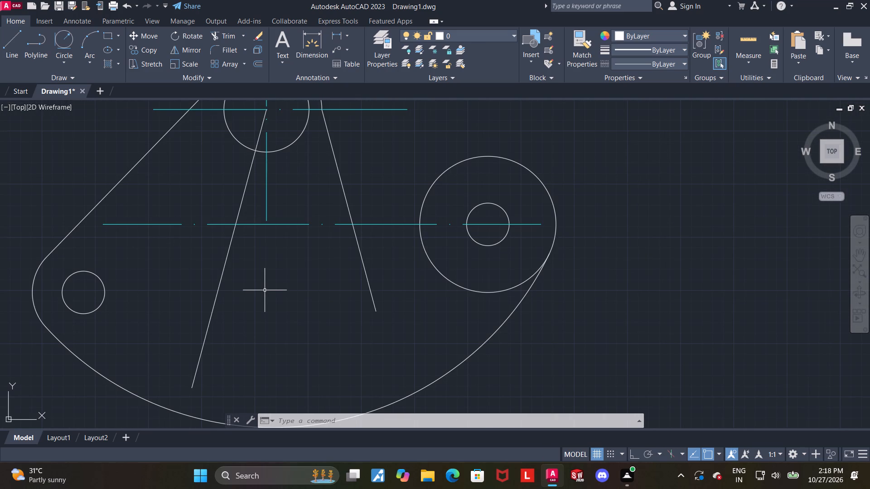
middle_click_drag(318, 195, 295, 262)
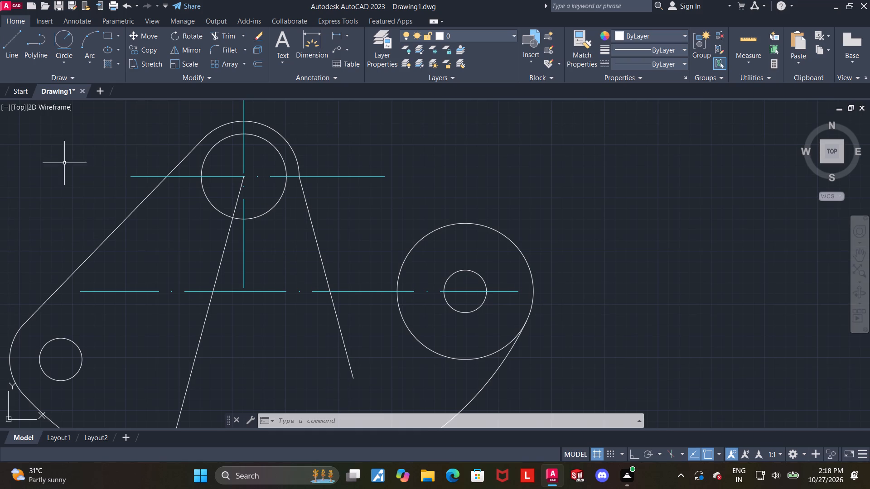
Draw a line about 69 units long from the upper circles' centre down and to the right at a 60° angle.
left_click(7, 49)
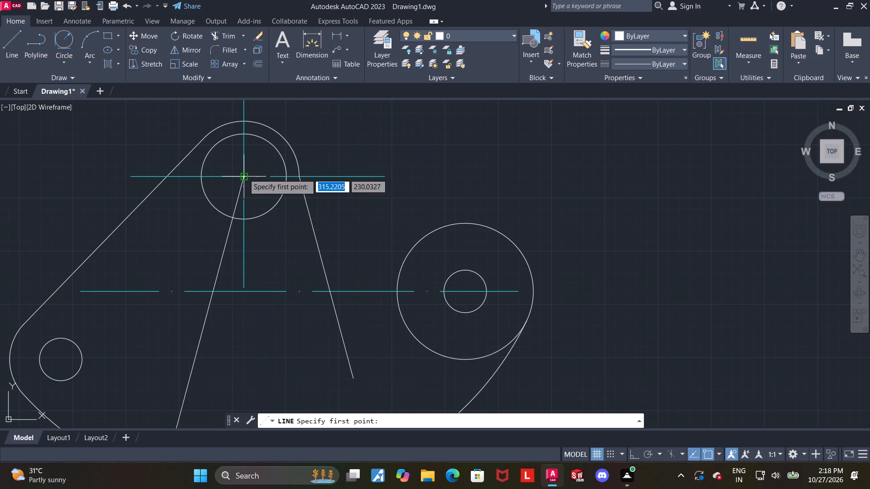
left_click(243, 174)
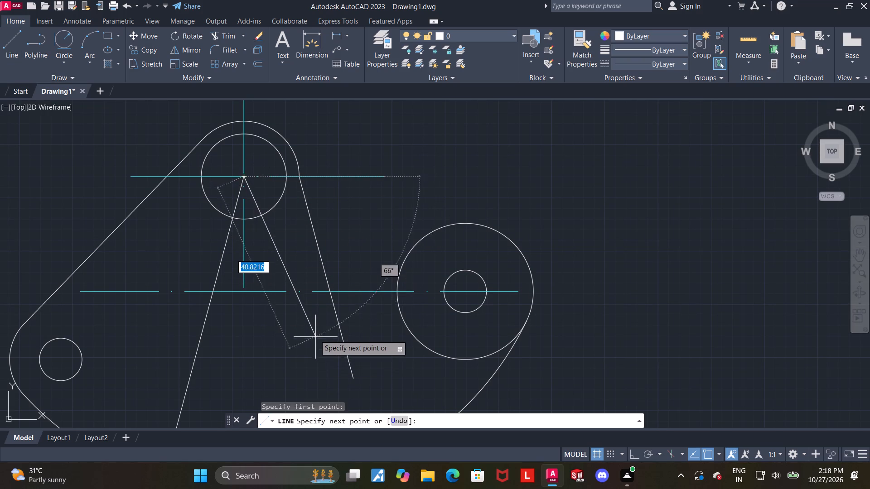
scroll(314, 320, "down", 3)
scroll(312, 349, "up", 2)
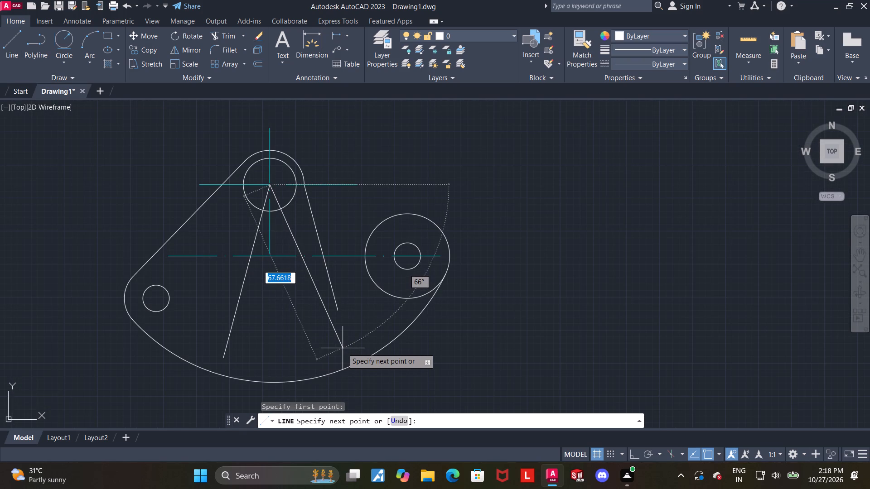
key("Tab")
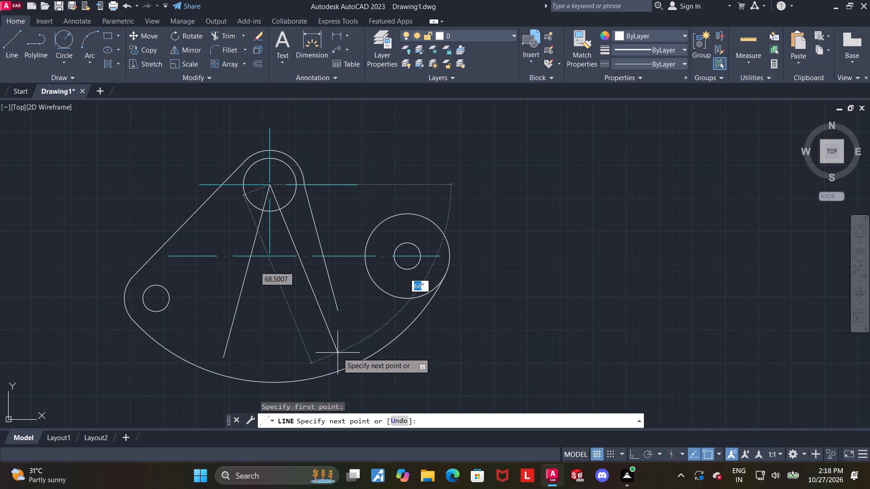
type("60")
key("Return")
key("Escape")
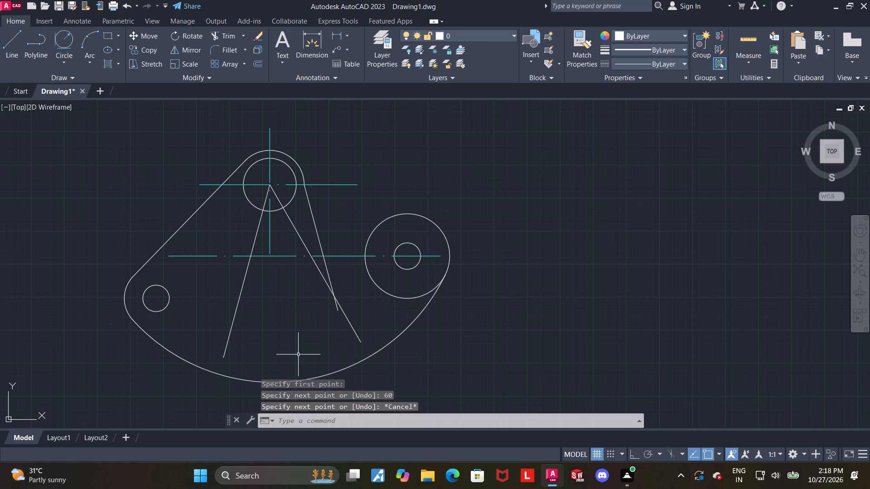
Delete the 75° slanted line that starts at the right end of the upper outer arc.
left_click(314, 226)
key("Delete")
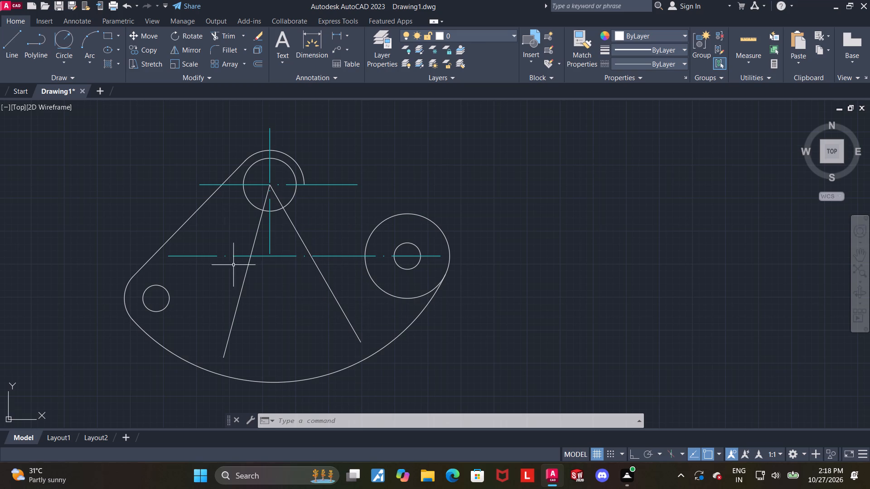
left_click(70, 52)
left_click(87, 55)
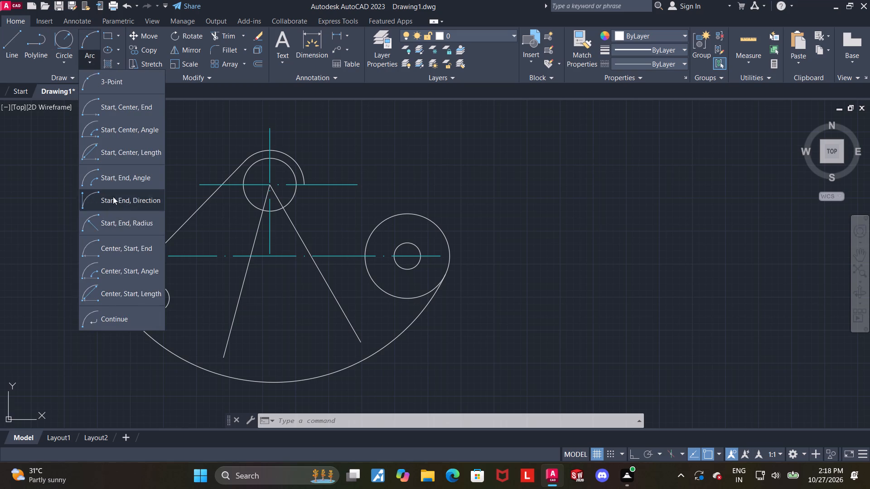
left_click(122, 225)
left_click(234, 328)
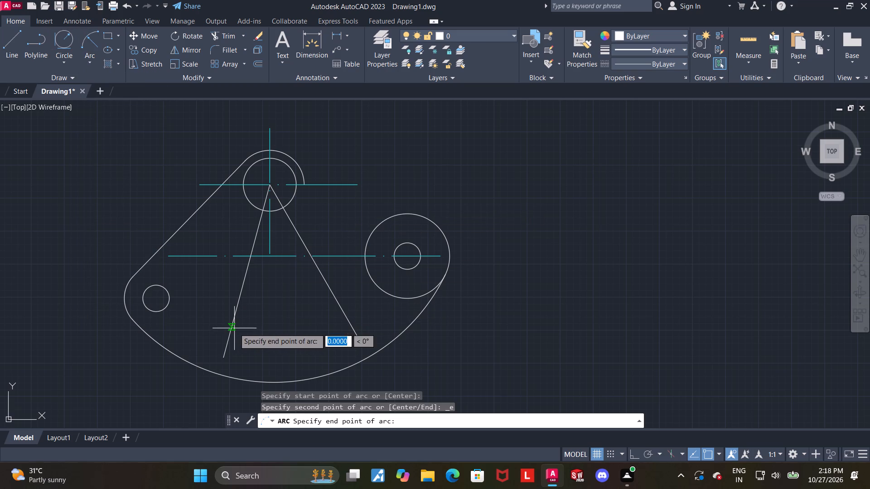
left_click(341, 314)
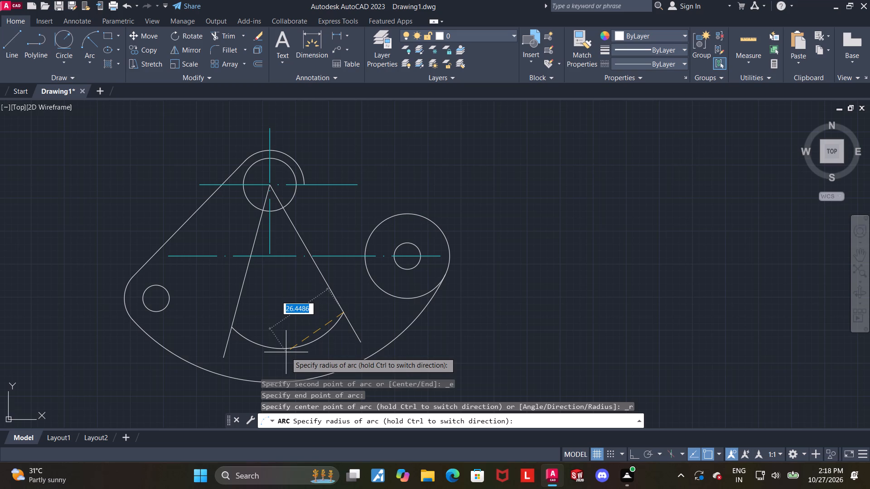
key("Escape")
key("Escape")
Draw a circle of radius 57 centred on the upper circles' centre.
left_click(66, 48)
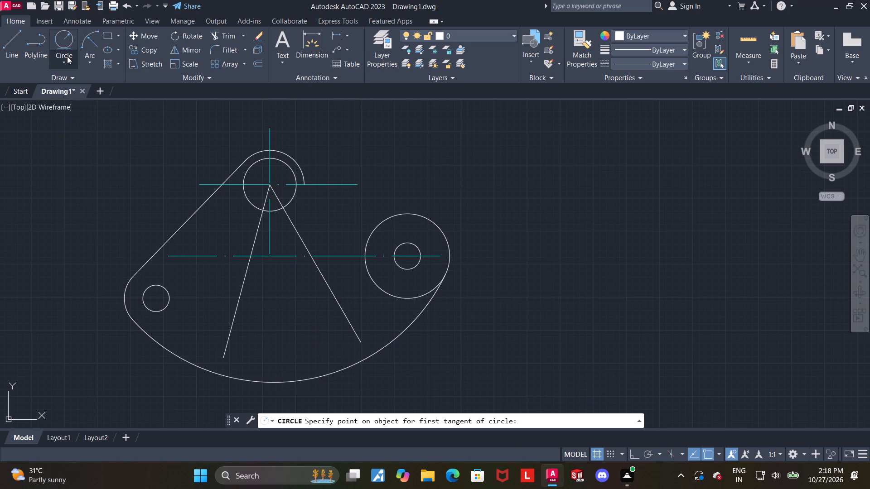
left_click(67, 56)
left_click(74, 77)
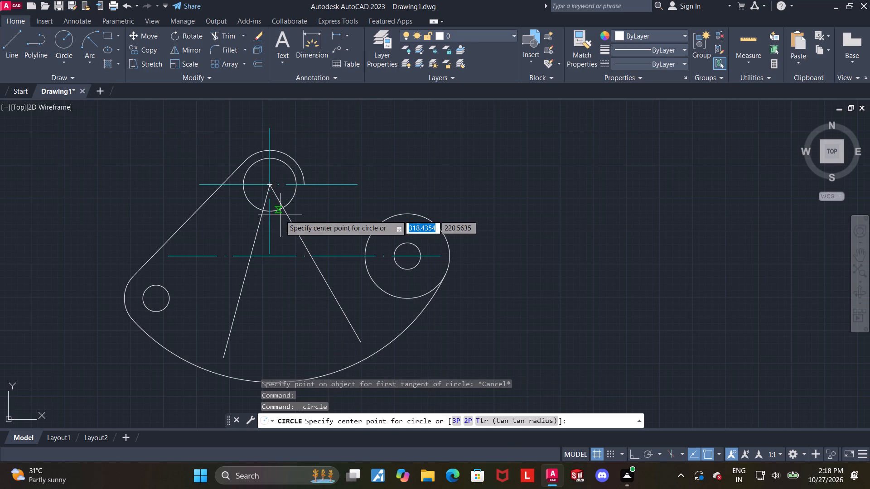
scroll(251, 192, "up", 3)
scroll(311, 156, "up", 3)
left_click(337, 171)
scroll(337, 186, "down", 3)
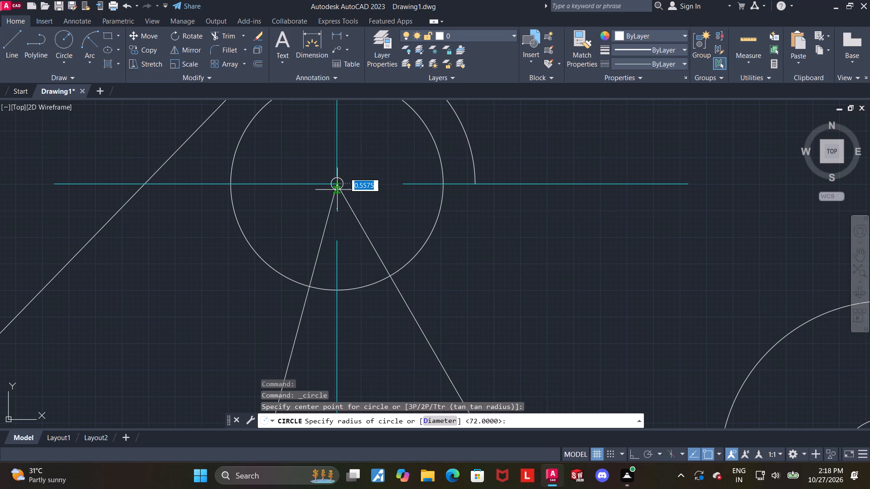
scroll(383, 302, "down", 4)
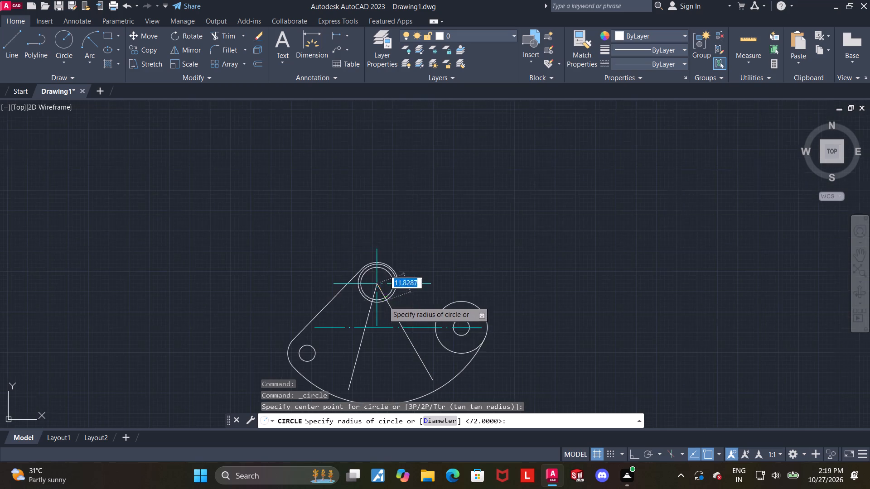
scroll(409, 383, "up", 1)
type("57")
key("Return")
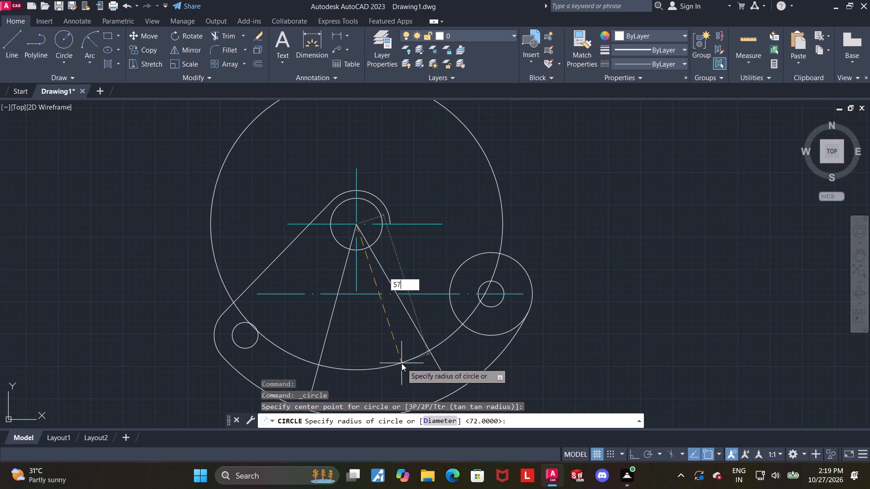
key("Escape")
Trim away the upper part of the radius 57 circle and its portion inside the large circle on the part's right side.
scroll(496, 356, "down", 2)
middle_click_drag(597, 321, 566, 245)
scroll(513, 234, "up", 1)
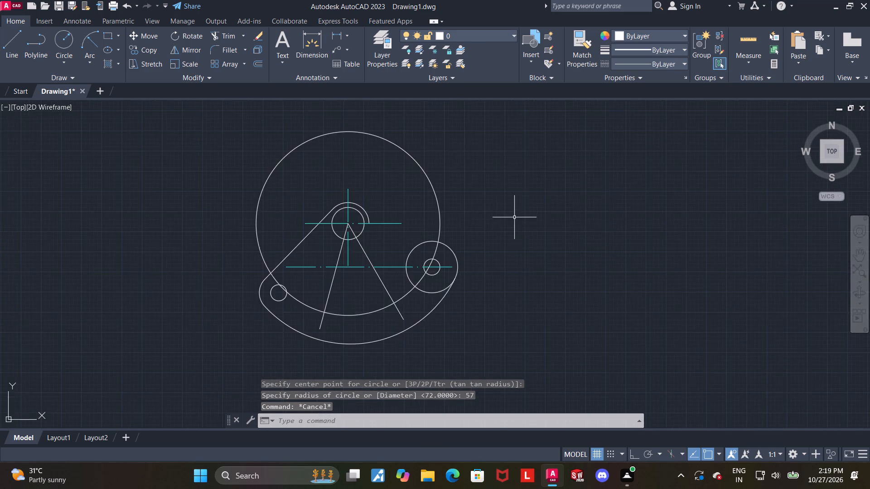
left_click(216, 37)
left_click_drag(299, 152, 261, 118)
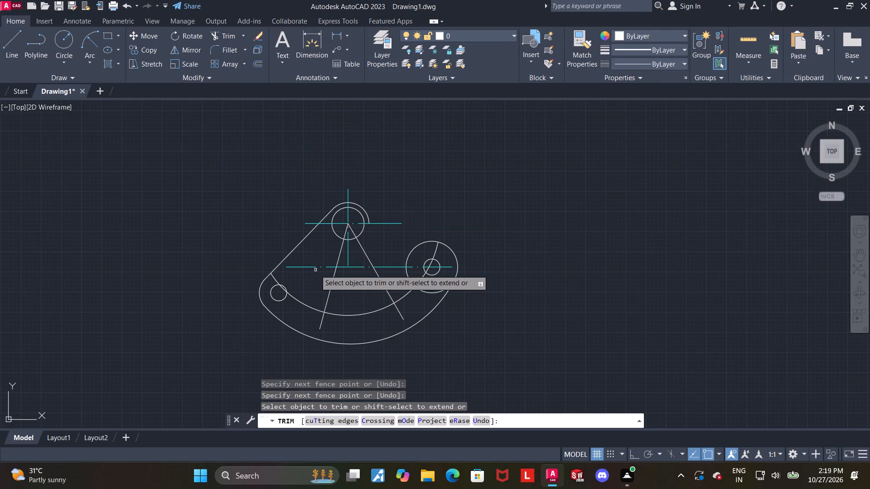
scroll(315, 270, "up", 2)
left_click(623, 227)
left_click(619, 222)
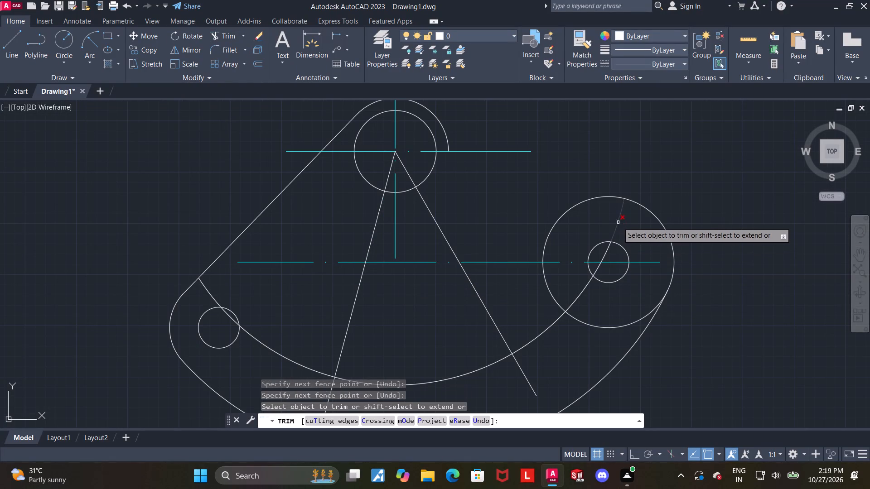
left_click(605, 252)
left_click(618, 218)
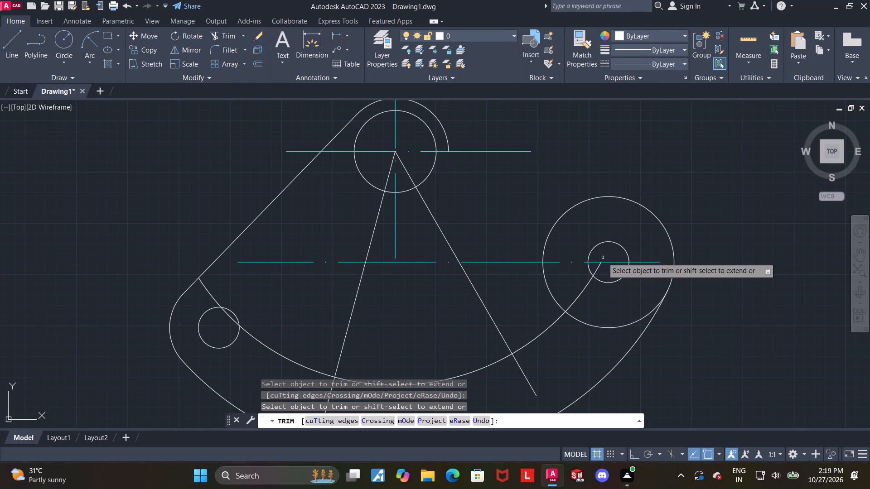
left_click(599, 267)
left_click_drag(587, 302, 574, 285)
scroll(582, 301, "down", 1)
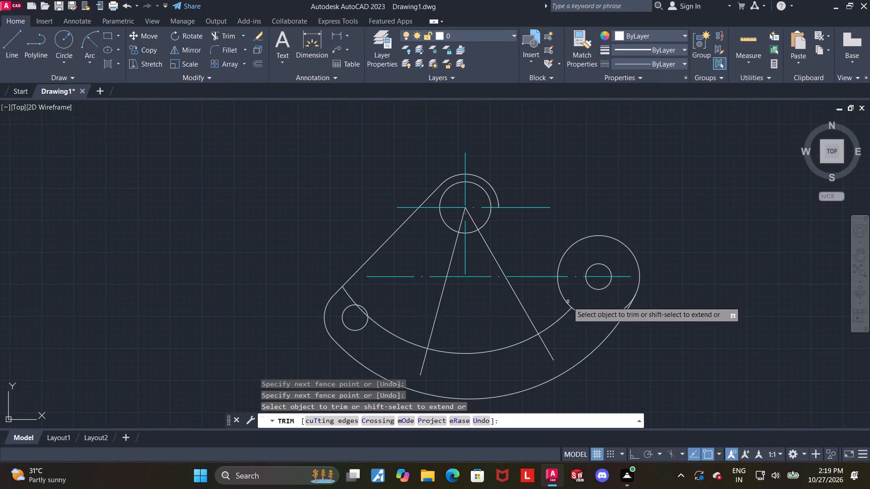
Trim the other end of the radius 57 arc back to the outside of the small circle near the part's rounded left corner.
scroll(364, 300, "up", 2)
left_click_drag(313, 305, 337, 284)
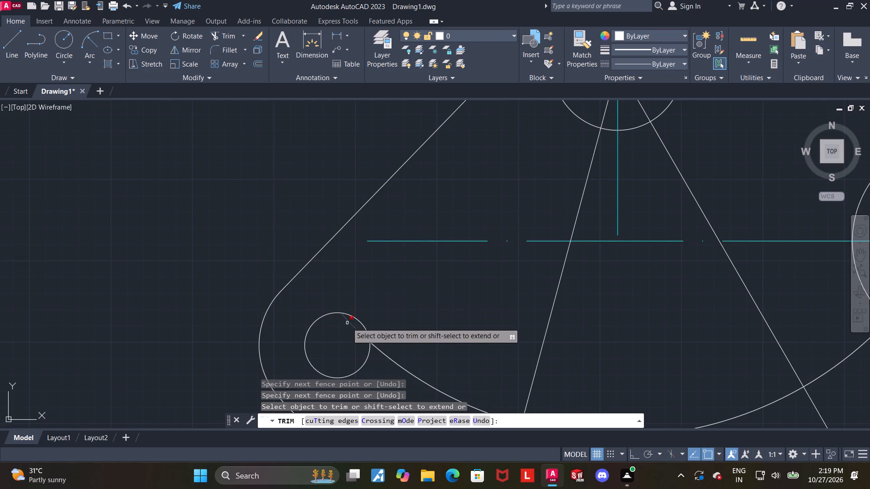
left_click(347, 323)
scroll(416, 332, "down", 3)
middle_click_drag(570, 349, 554, 277)
scroll(483, 274, "up", 2)
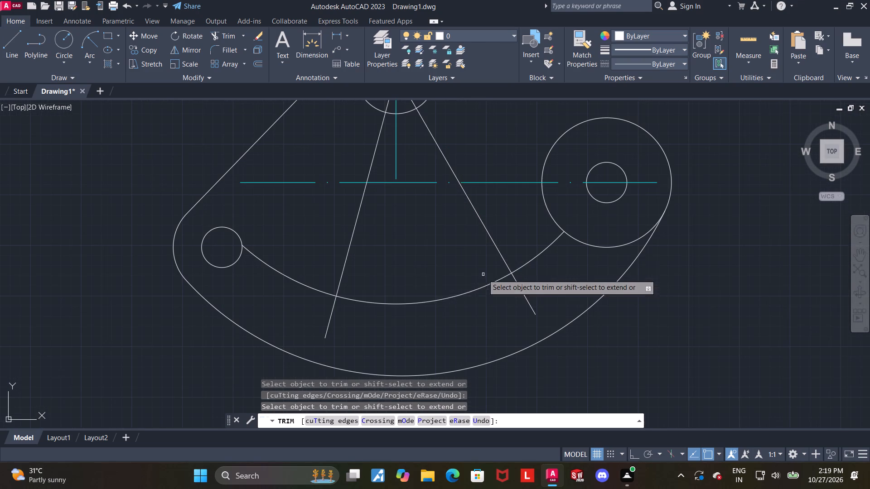
key("Escape")
Draw concentric circles of radius 10 and 6 where the left slanted line crosses the radius 57 arc.
left_click(57, 46)
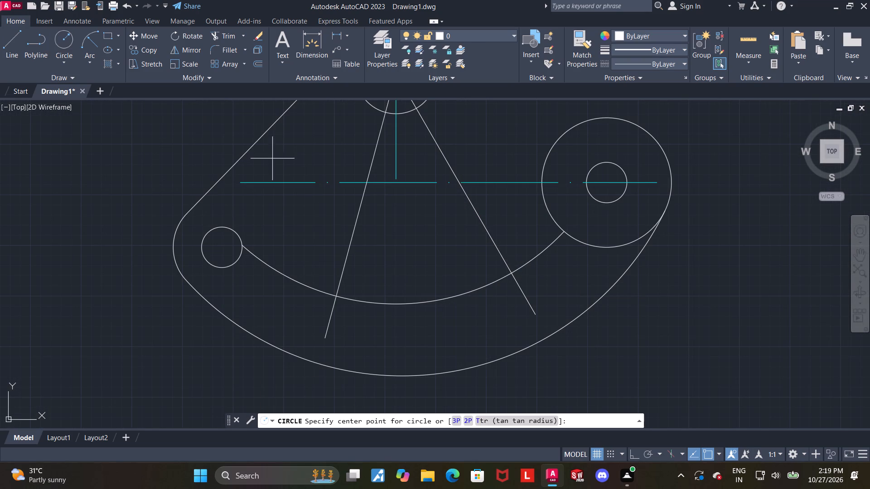
left_click(334, 295)
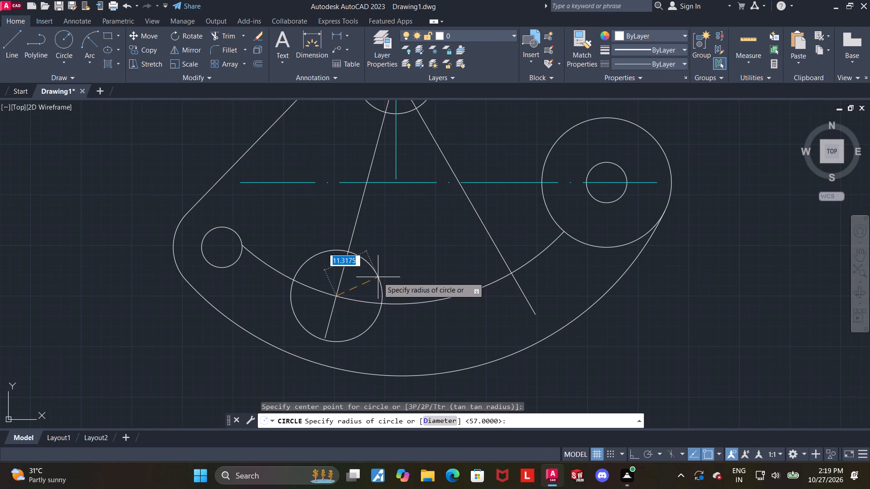
type("10")
key("Return")
key("Escape")
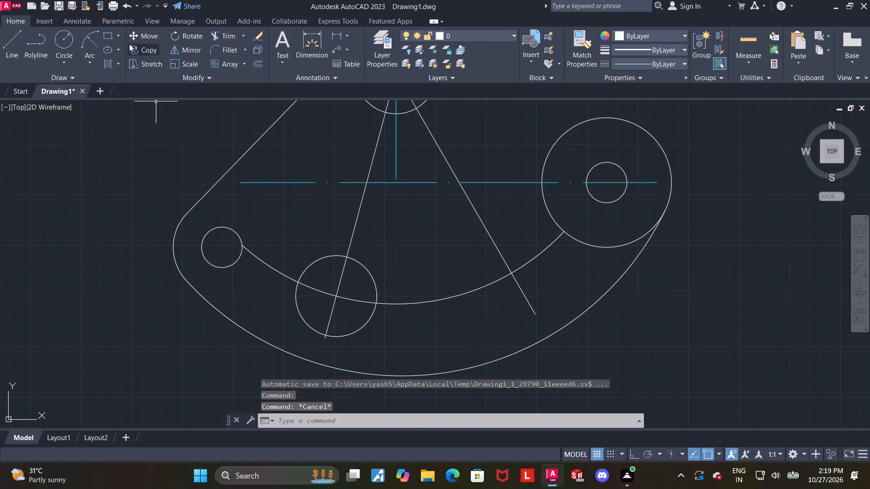
left_click(70, 37)
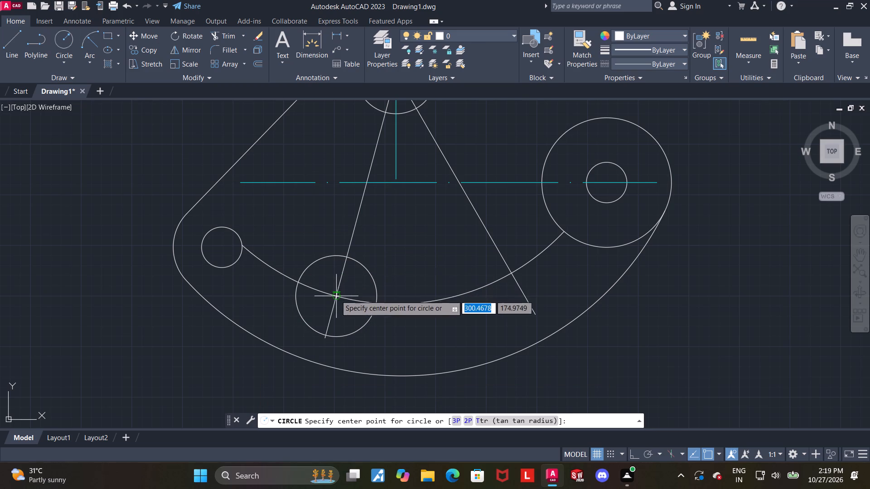
left_click(336, 296)
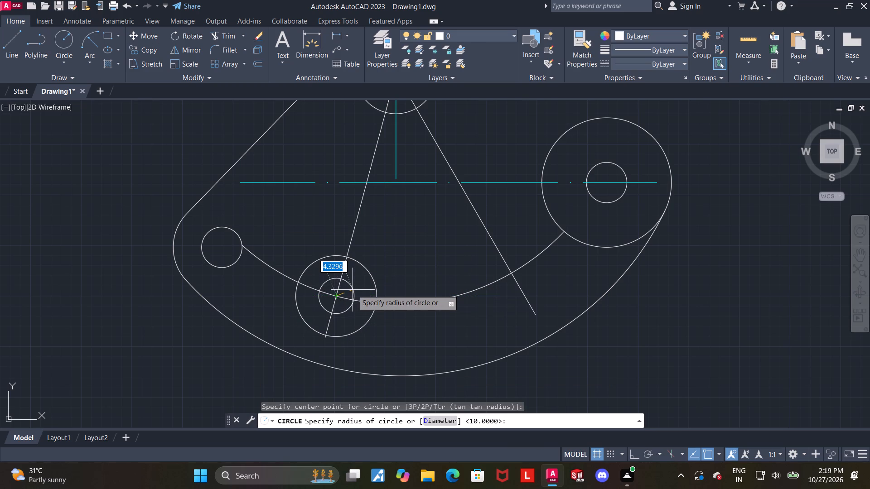
key("6")
key("Return")
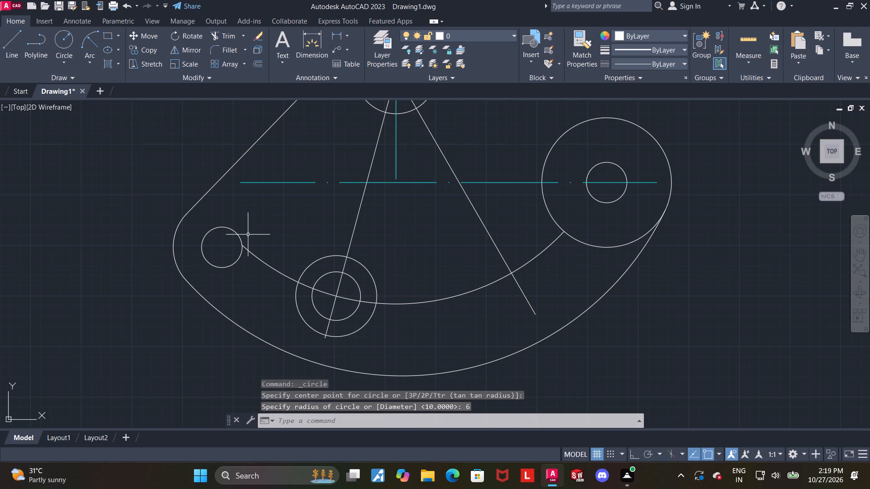
Draw concentric circles of radius 6 and 10 where the right 60° line crosses the radius 57 arc.
left_click_drag(69, 37, 74, 40)
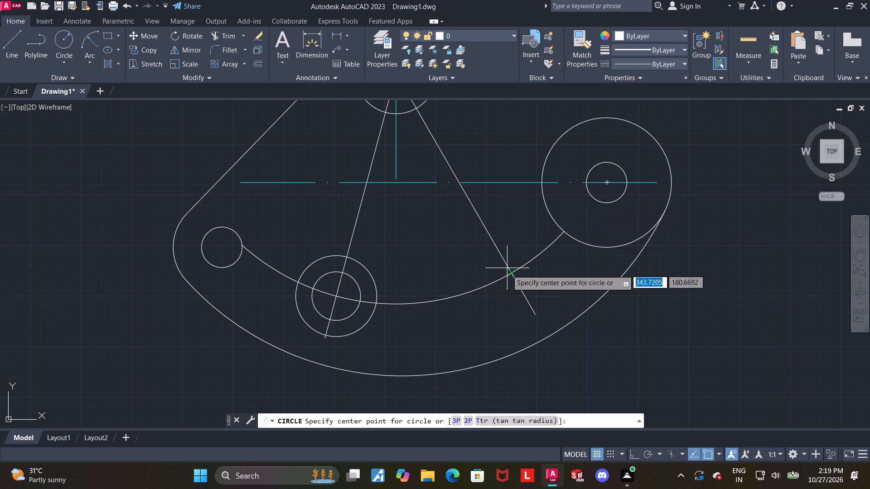
left_click(509, 273)
key("6")
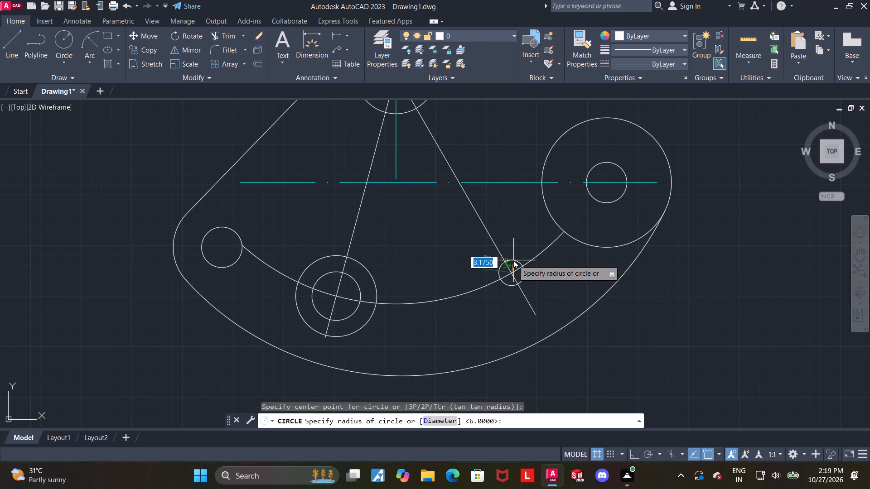
key("Return")
key("Escape")
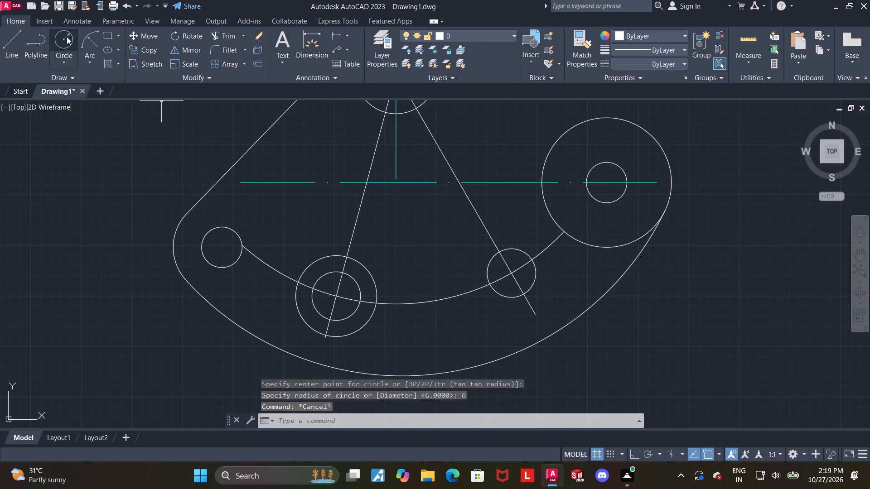
left_click(67, 37)
scroll(511, 277, "up", 1)
left_click(509, 271)
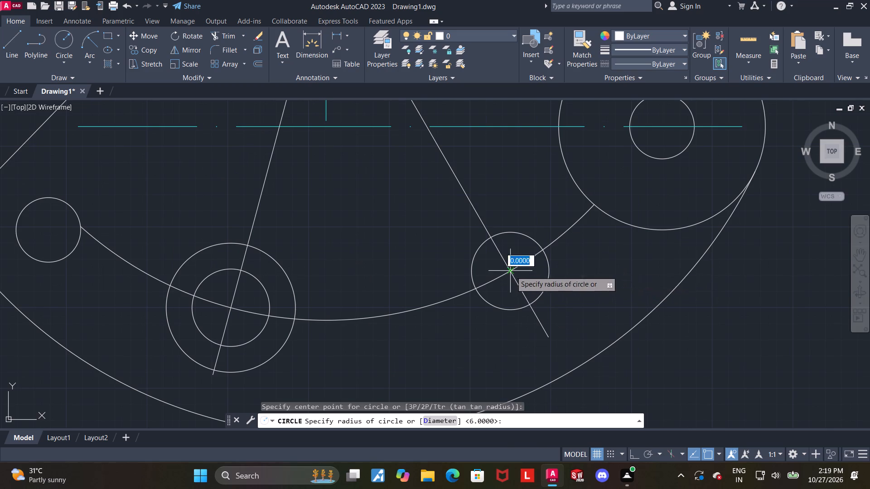
type("10")
key("Return")
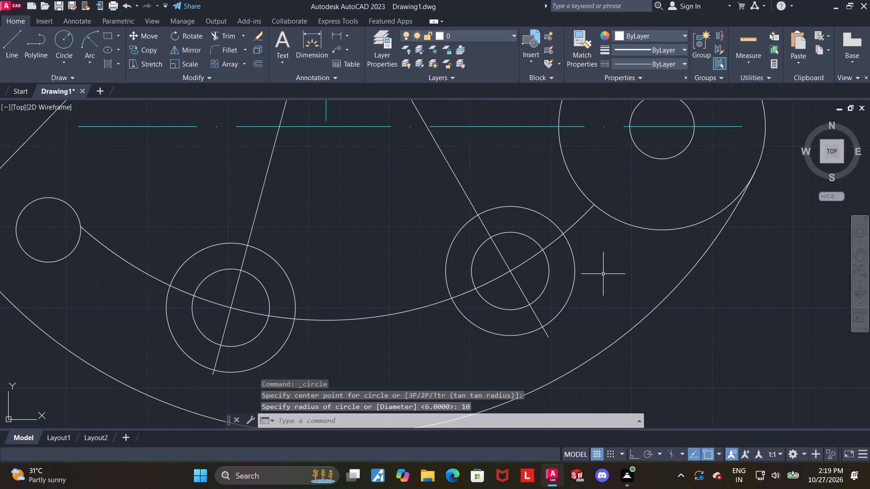
key("Escape")
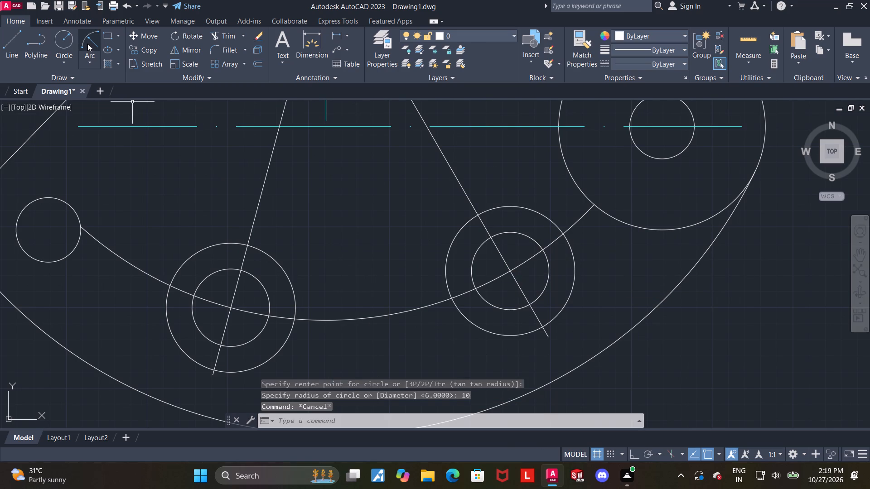
Draw a centre-start-end arc about the upper circles' centre, joining the two radius 10 circles at their upper crossings with the slanted lines.
scroll(462, 304, "down", 3)
middle_click_drag(561, 326, 501, 299)
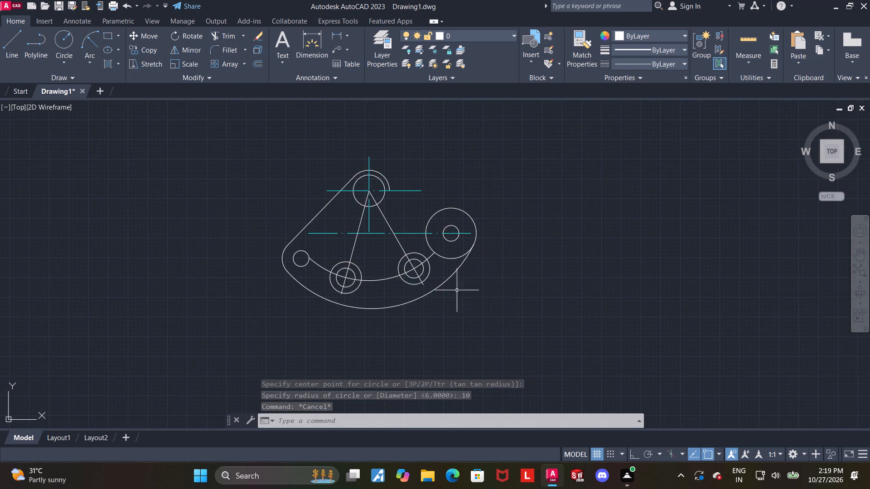
scroll(454, 290, "up", 1)
left_click(81, 61)
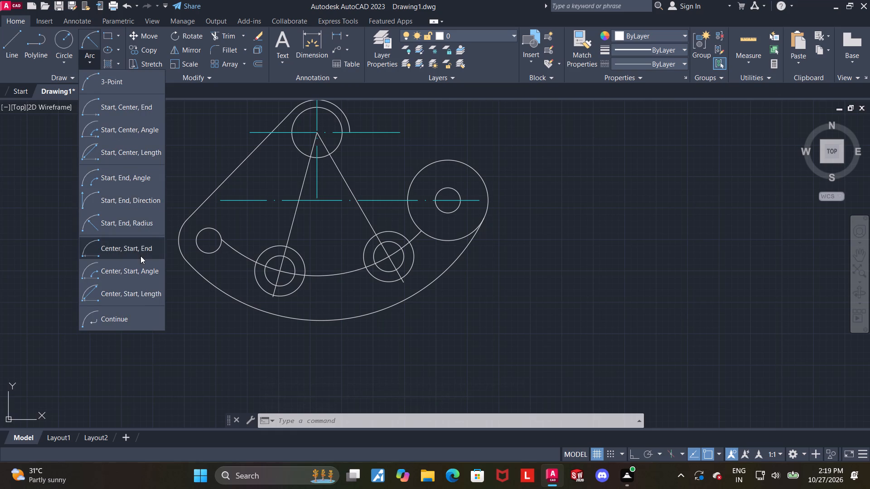
left_click(133, 252)
scroll(317, 129, "up", 10)
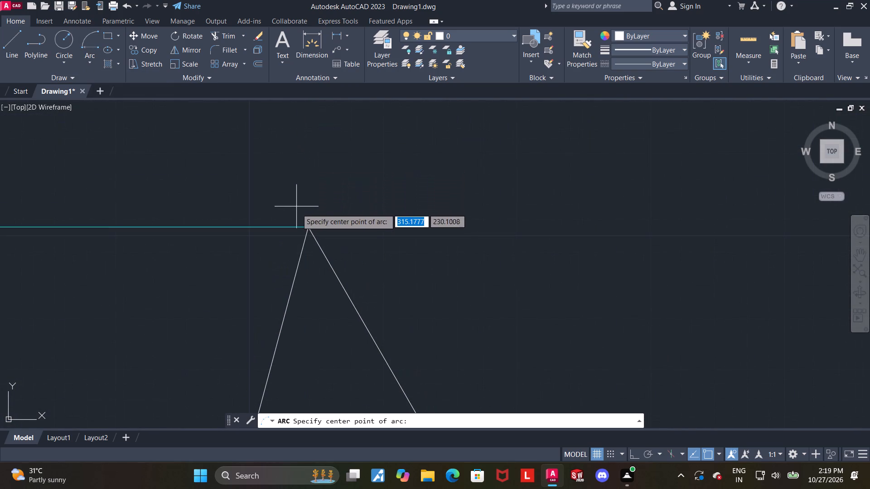
left_click(307, 228)
scroll(314, 235, "down", 11)
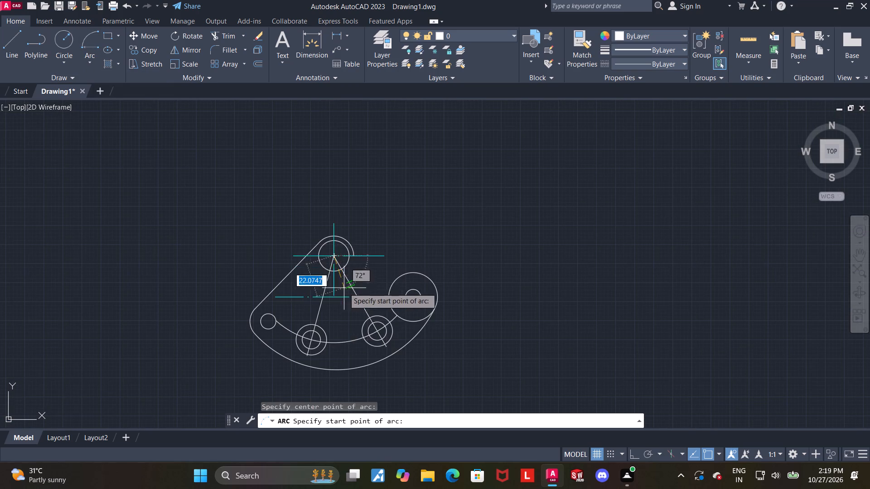
scroll(314, 334, "up", 2)
left_click(313, 314)
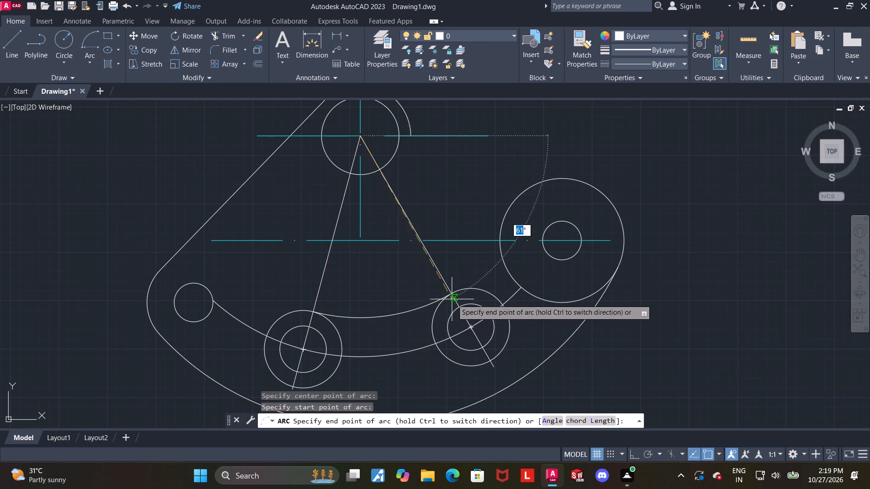
left_click(452, 293)
key("Escape")
Draw a centre-start-end arc about the upper circles' centre, joining the two radius 10 circles at their lower crossings with the slanted lines.
scroll(451, 295, "down", 3)
scroll(474, 302, "up", 2)
scroll(426, 293, "up", 1)
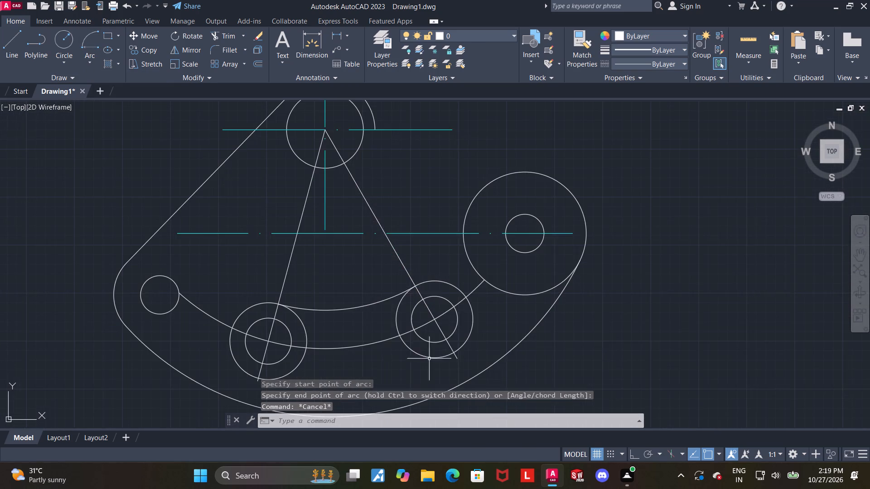
middle_click_drag(504, 345, 513, 262)
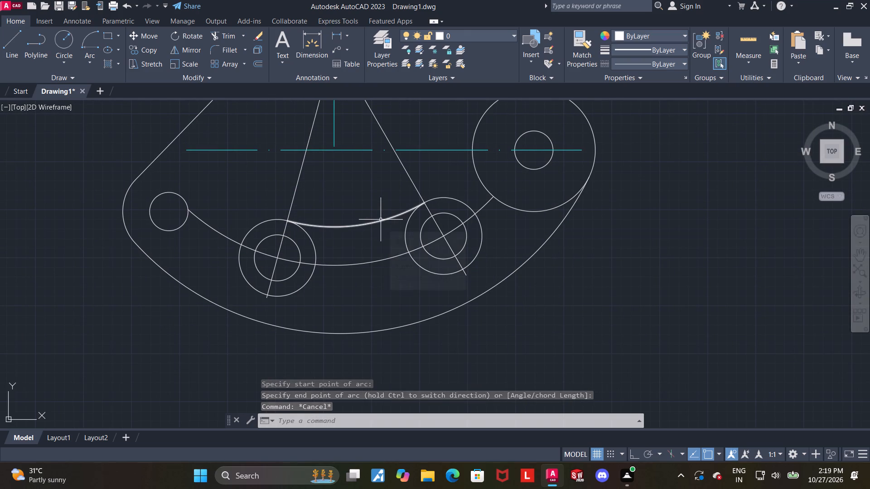
left_click(95, 48)
scroll(198, 138, "down", 5)
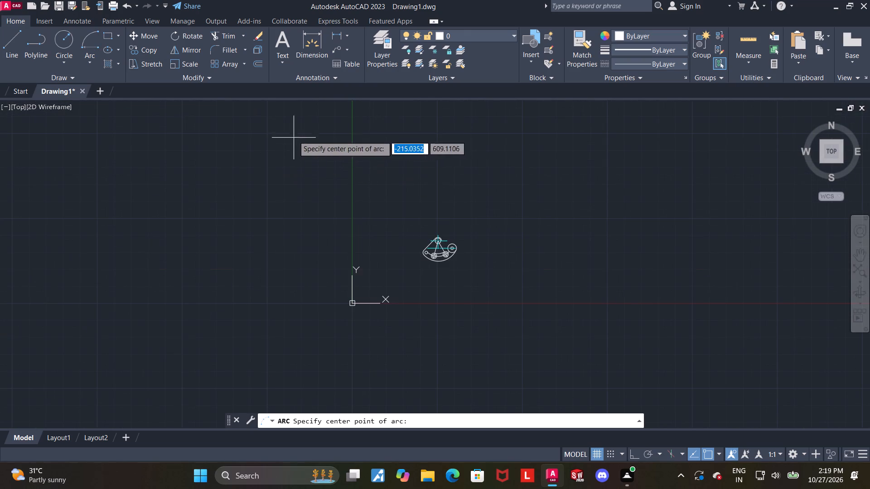
scroll(464, 226, "up", 4)
scroll(272, 325, "up", 5)
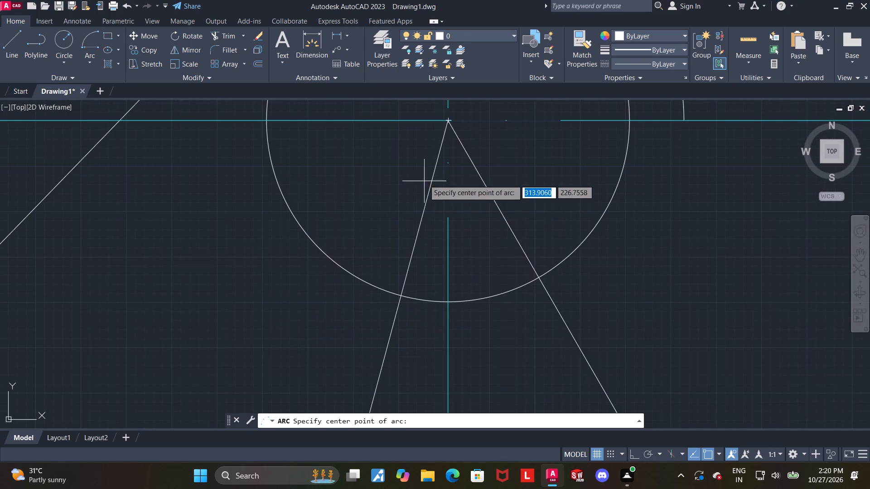
scroll(444, 121, "up", 5)
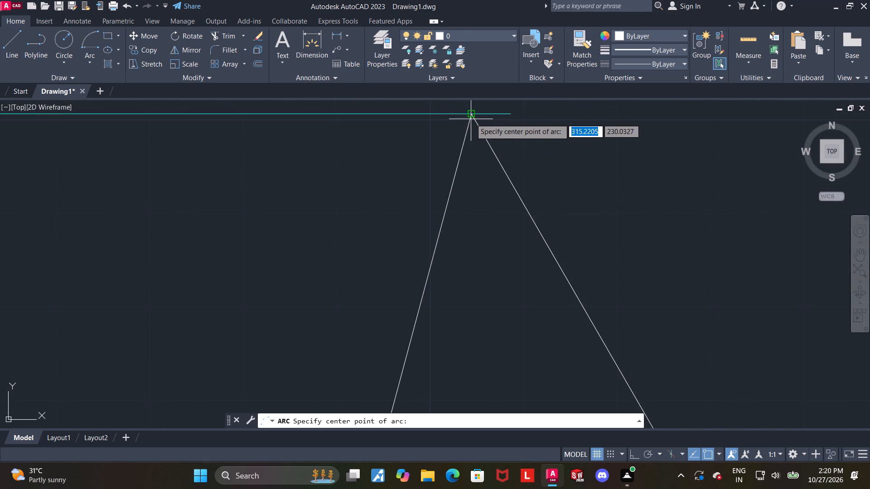
left_click(471, 113)
scroll(469, 128, "down", 12)
scroll(480, 183, "up", 3)
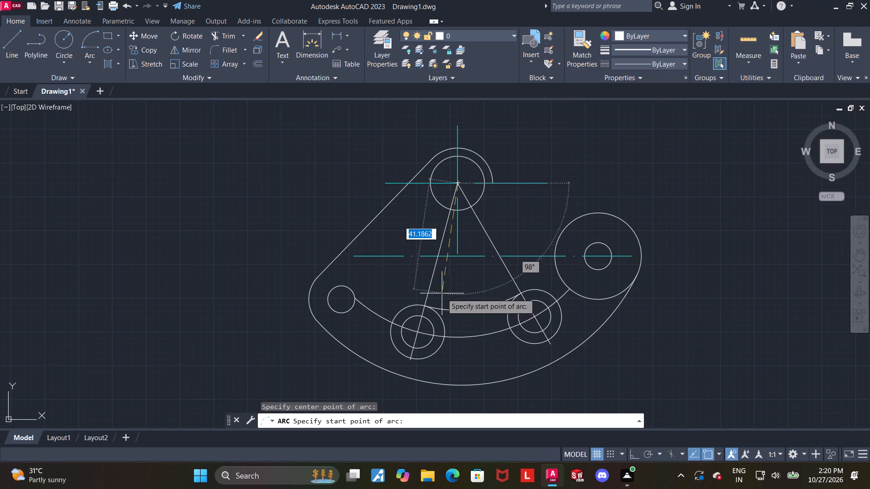
scroll(432, 314, "down", 2)
scroll(473, 327, "up", 2)
scroll(425, 347, "up", 2)
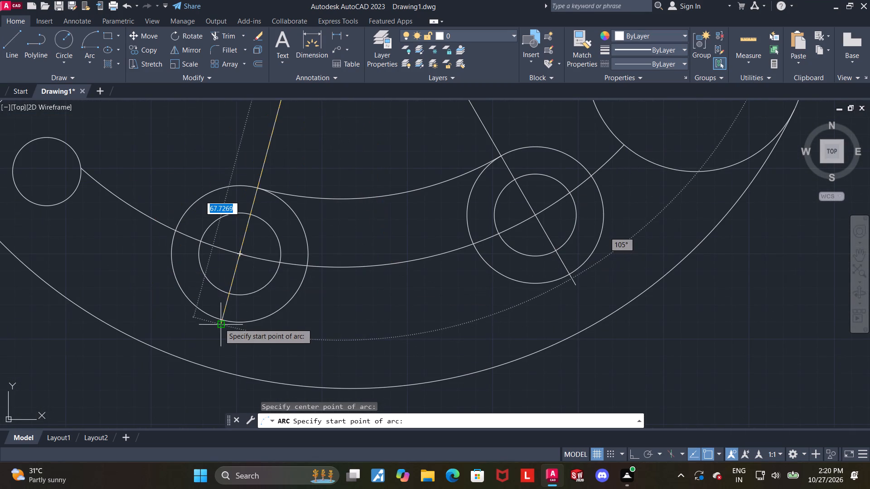
scroll(226, 322, "up", 3)
left_click(207, 313)
scroll(261, 326, "down", 5)
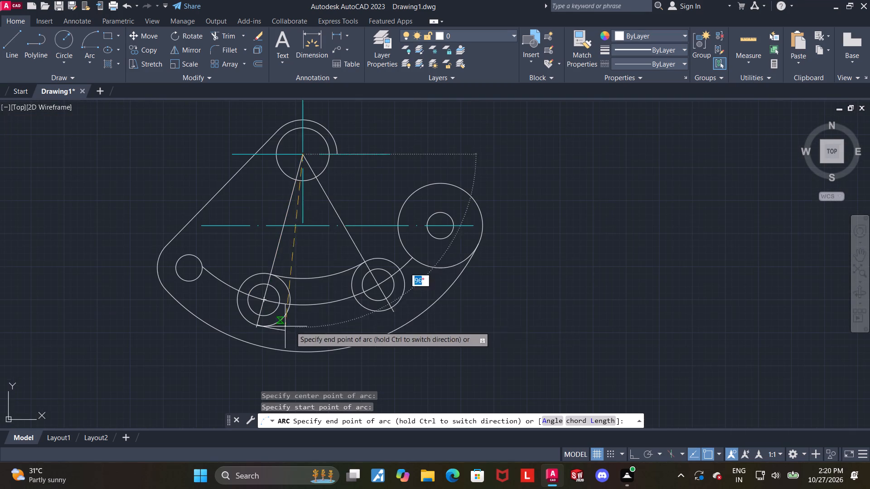
left_click(393, 305)
key("Escape")
key("Escape")
key("Escape")
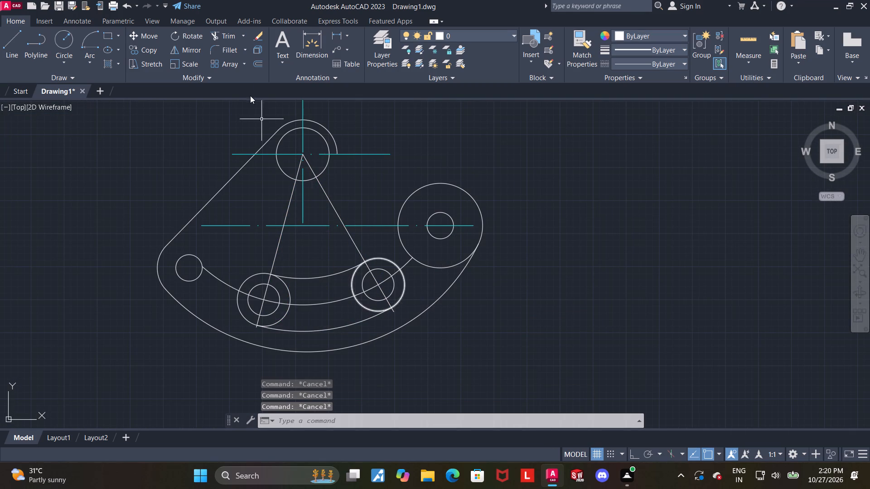
Trim the inward-facing portions of both radius 10 circles, leaving a closed outer slot outline between the two concentric arcs.
left_click(233, 37)
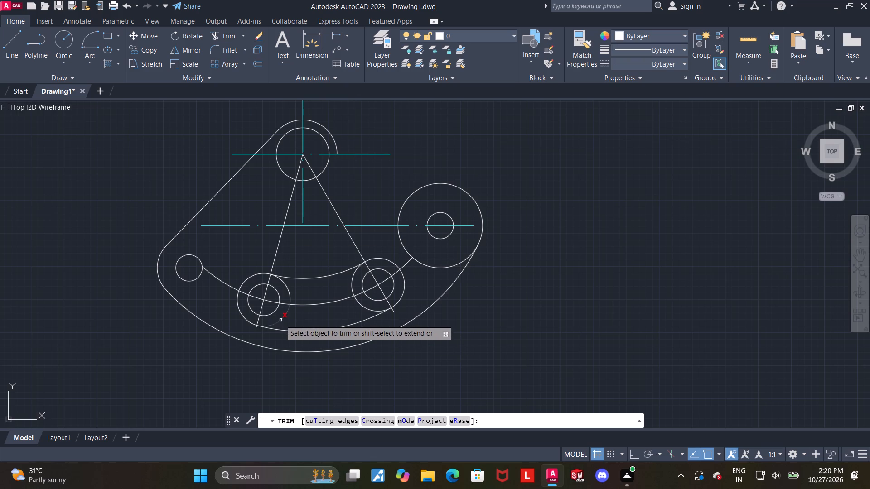
left_click(280, 320)
left_click(290, 295)
left_click(351, 282)
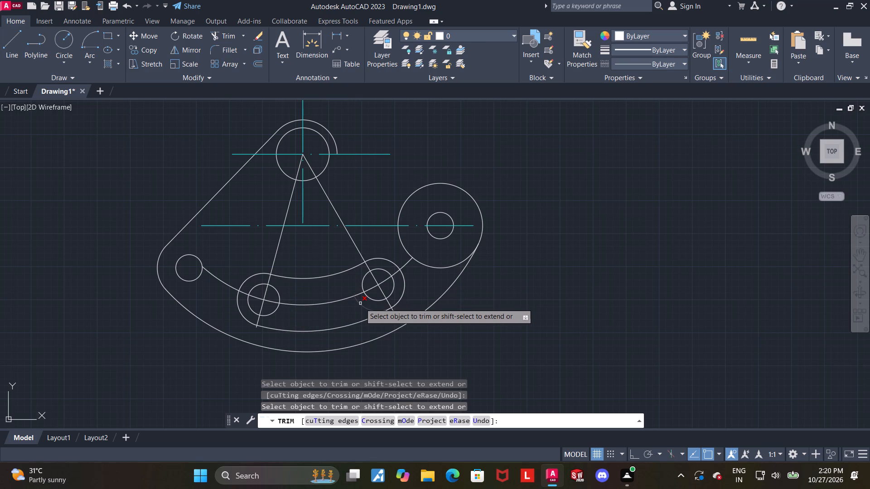
left_click(360, 303)
key("Escape")
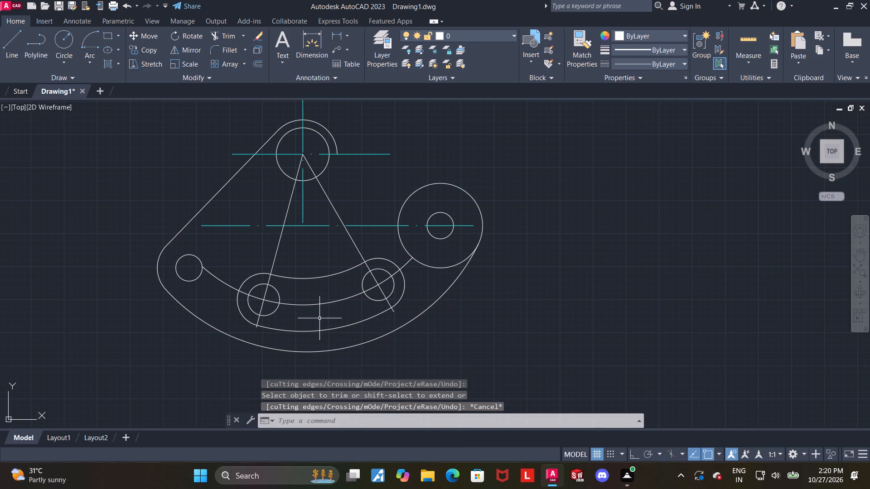
Draw a centre-start-end arc about the upper circles' centre, joining the two radius 6 circles at their upper crossings with the slanted lines.
left_click(96, 38)
scroll(296, 163, "down", 1)
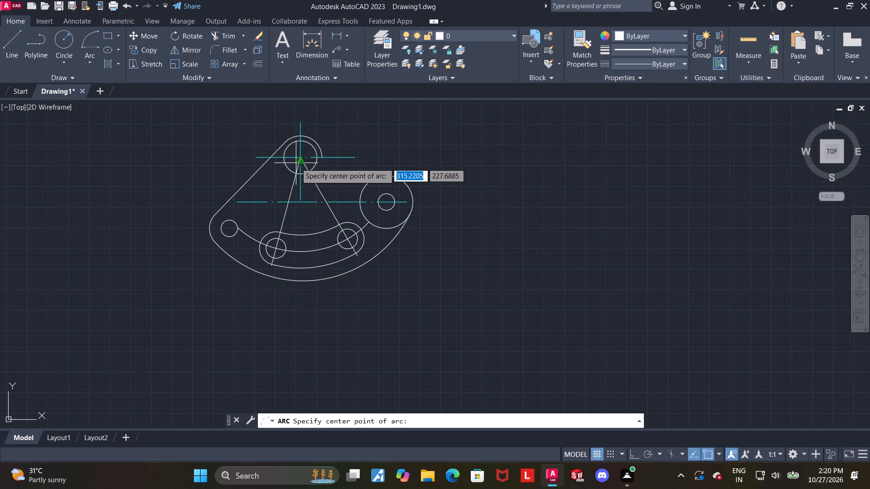
scroll(306, 153, "up", 7)
scroll(286, 190, "up", 3)
scroll(369, 205, "up", 2)
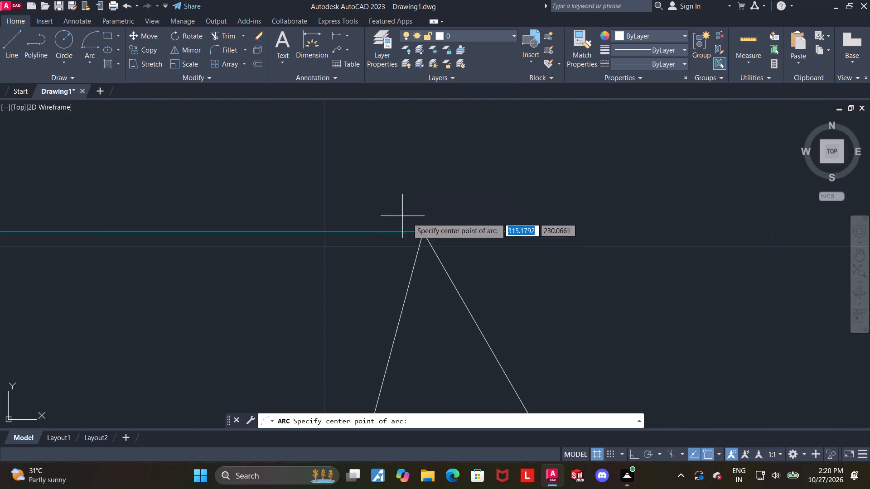
left_click(424, 234)
scroll(424, 241, "down", 7)
scroll(439, 288, "down", 3)
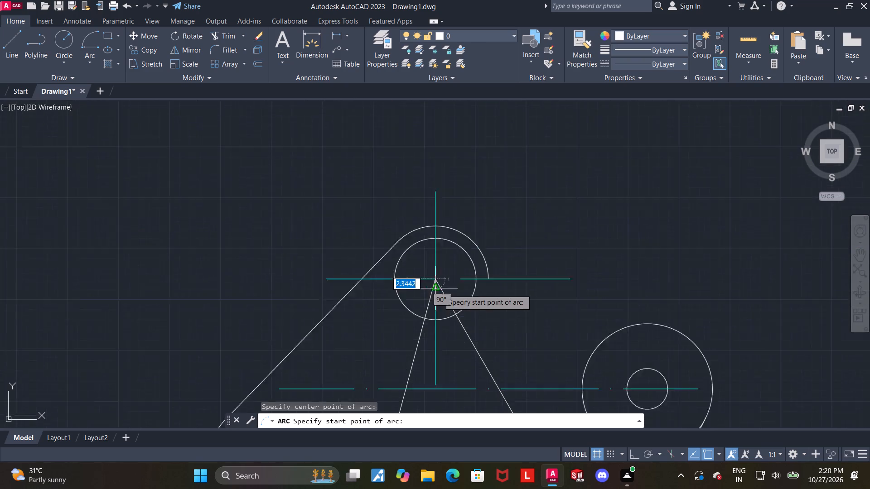
scroll(439, 290, "down", 3)
scroll(462, 341, "up", 3)
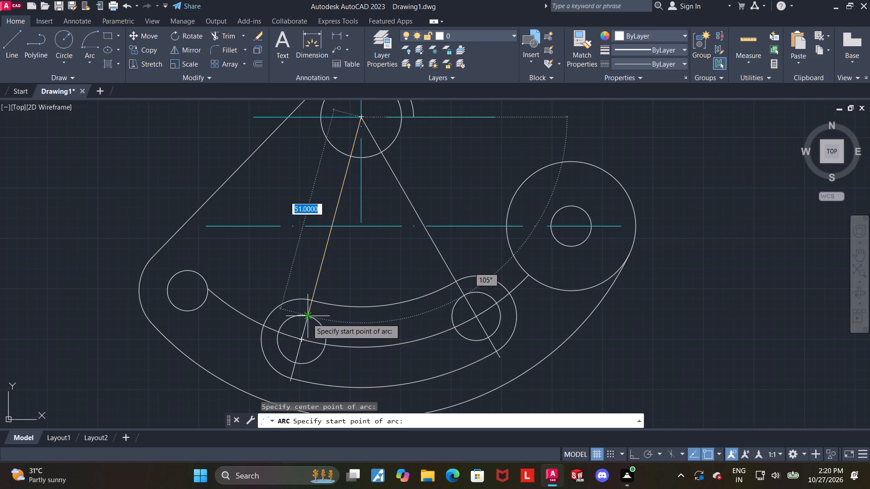
left_click(307, 318)
left_click(461, 297)
key("Escape")
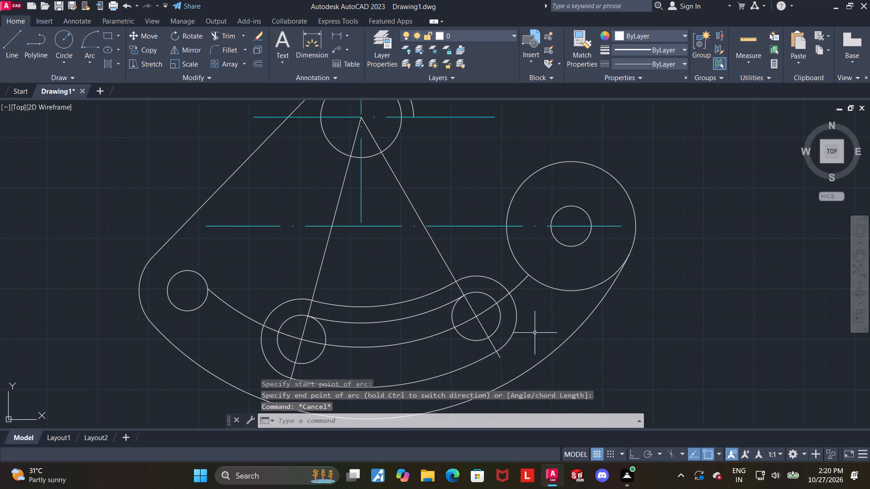
Offset the upper arc joining the radius 6 circles by 12 downward to form the inner slot's lower edge.
middle_click_drag(569, 352, 529, 287)
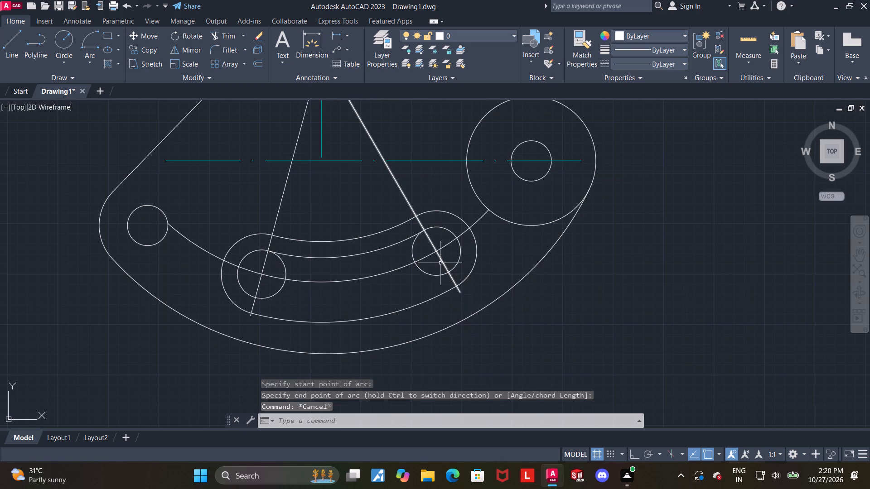
key("Escape")
left_click(366, 253)
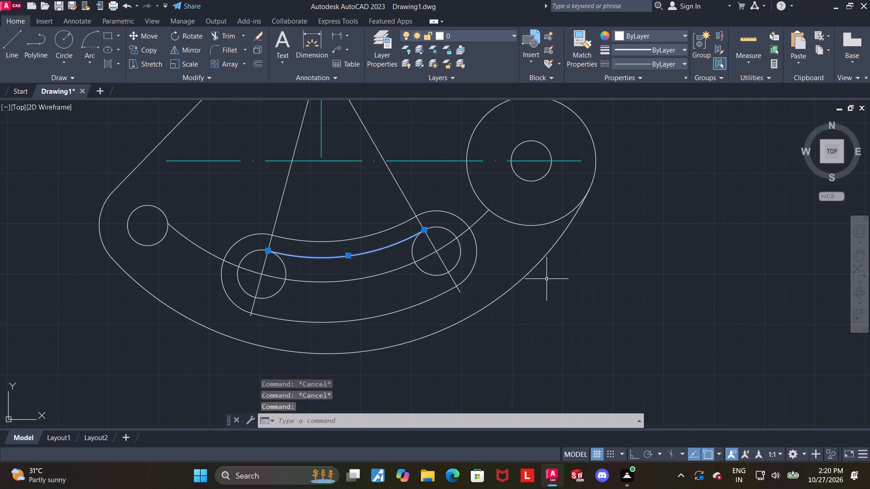
type("OFFSET")
key("Return")
key("Return")
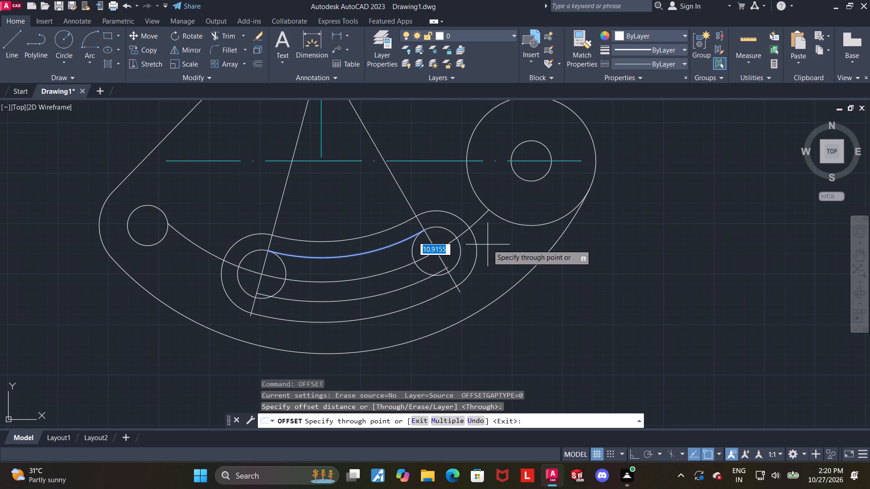
type("12")
key("Return")
key("Escape")
key("Escape")
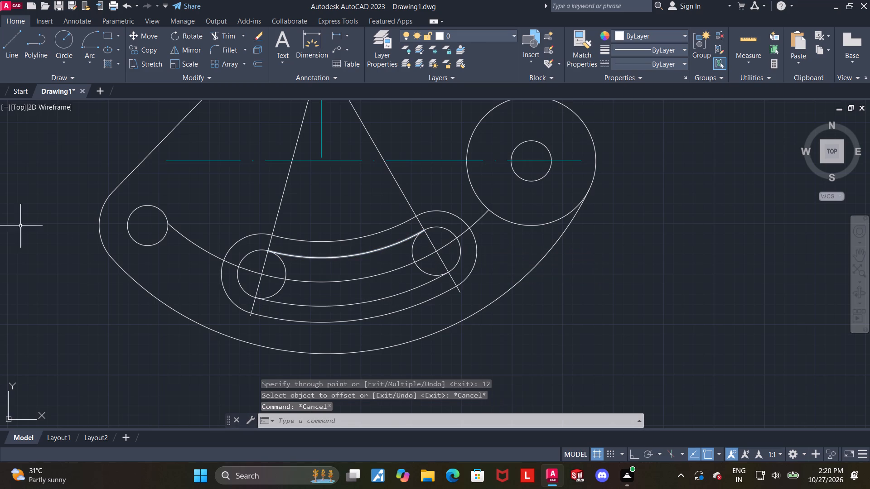
key("Escape")
Trim the inward-facing portions of both radius 6 circles to leave a closed inner slot outline.
left_click(228, 30)
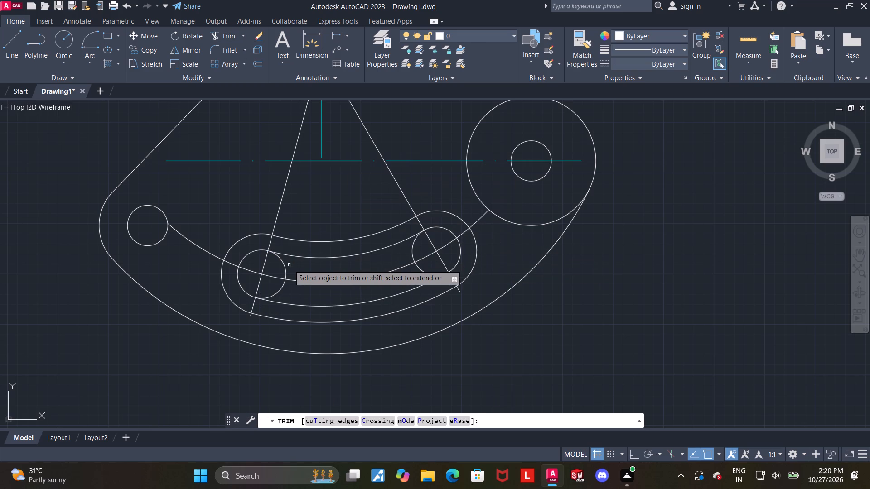
left_click(286, 263)
left_click(283, 267)
left_click(282, 287)
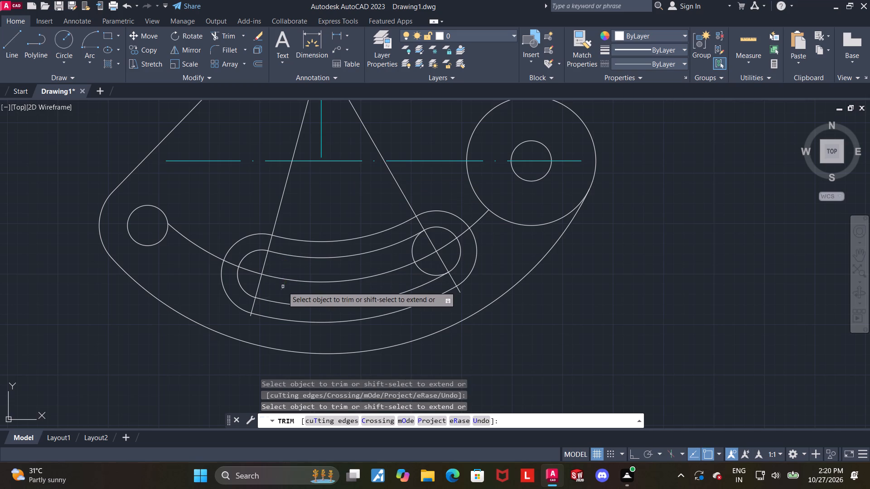
left_click(430, 274)
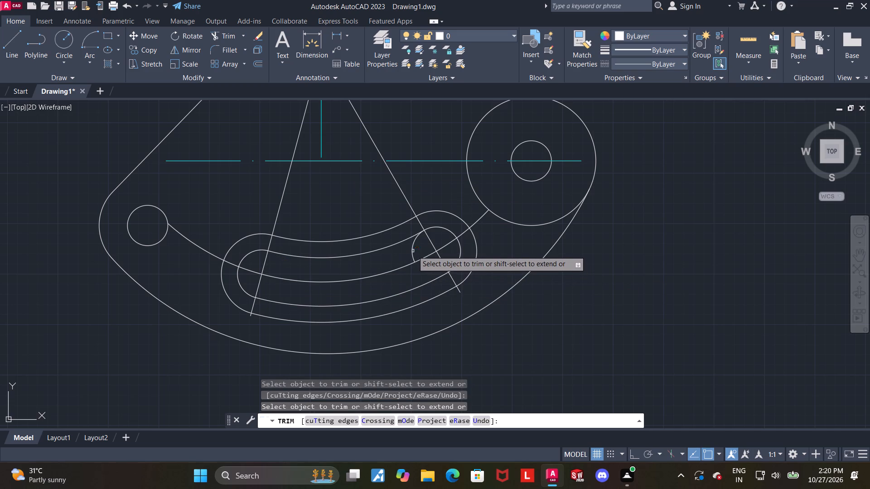
left_click(413, 251)
key("Escape")
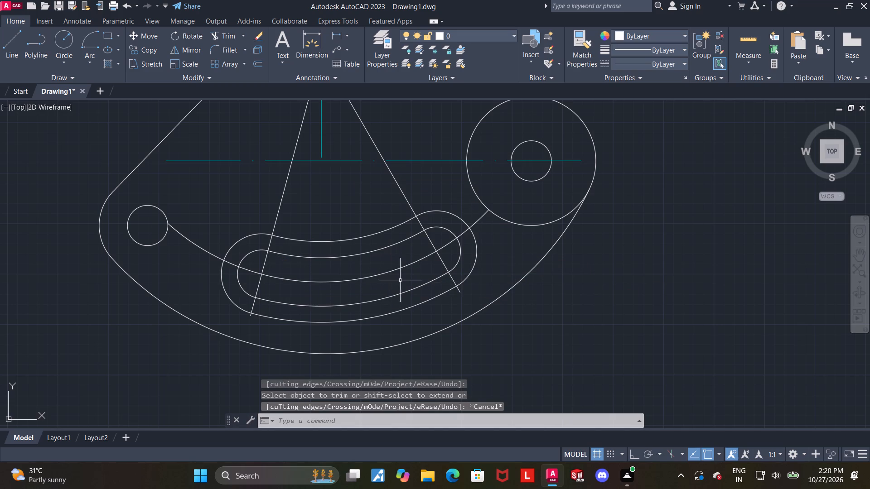
Trim both ends of the radius 57 arc back to the outer slot outline.
left_click(222, 34)
left_click_drag(209, 226, 186, 267)
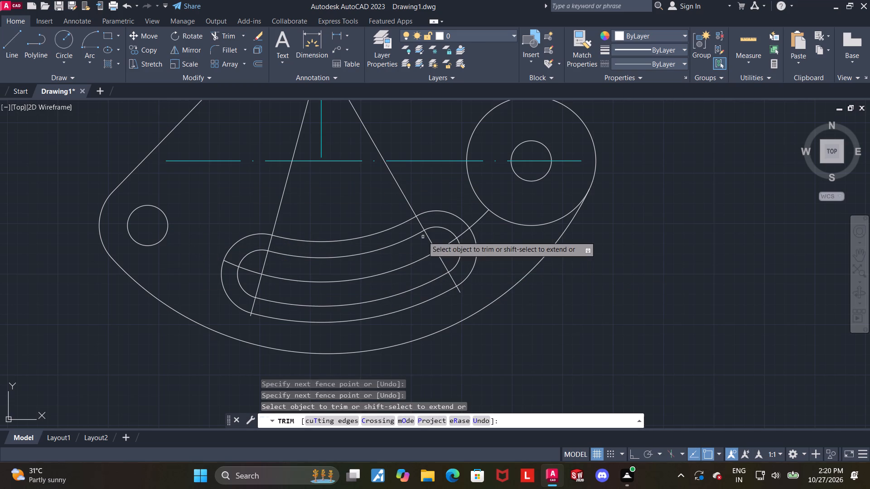
left_click_drag(487, 228, 452, 187)
key("Escape")
Change the trimmed radius 57 arc to the dash-dot centre linetype and colour it cyan.
left_click(465, 232)
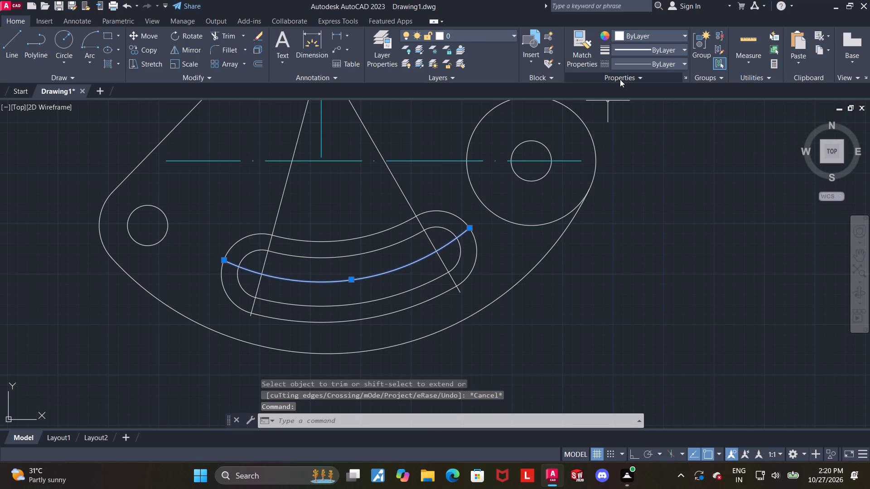
left_click(633, 64)
left_click(638, 98)
left_click(643, 41)
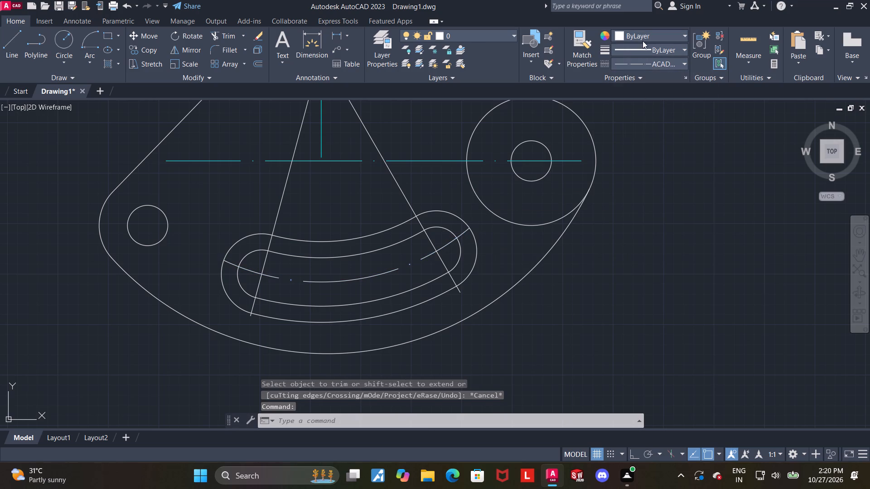
left_click(652, 139)
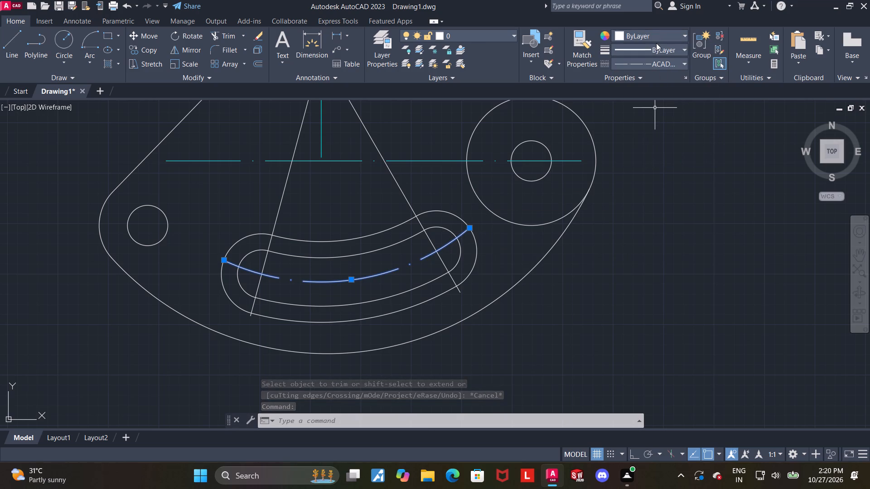
left_click(656, 43)
left_click(657, 26)
left_click(656, 32)
left_click(654, 139)
key("Escape")
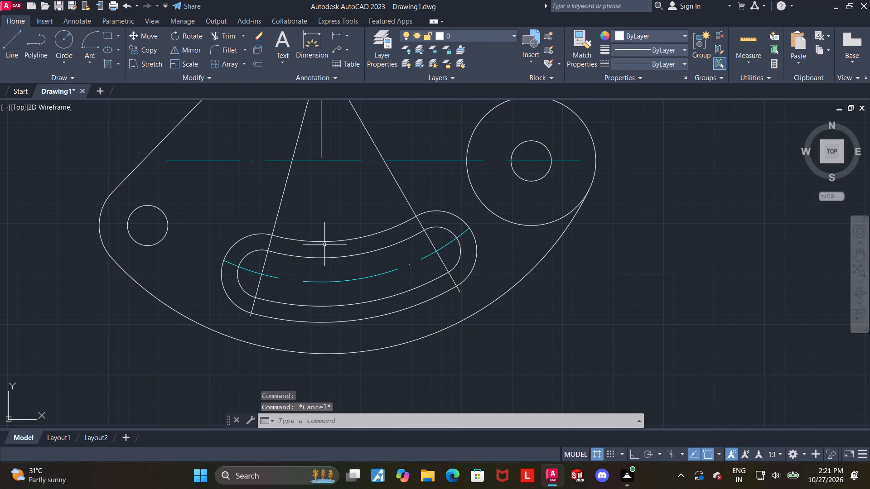
Change the two slanted lines through the slot ends to the dash-dot centre linetype and colour them cyan.
left_click(275, 216)
left_click(277, 212)
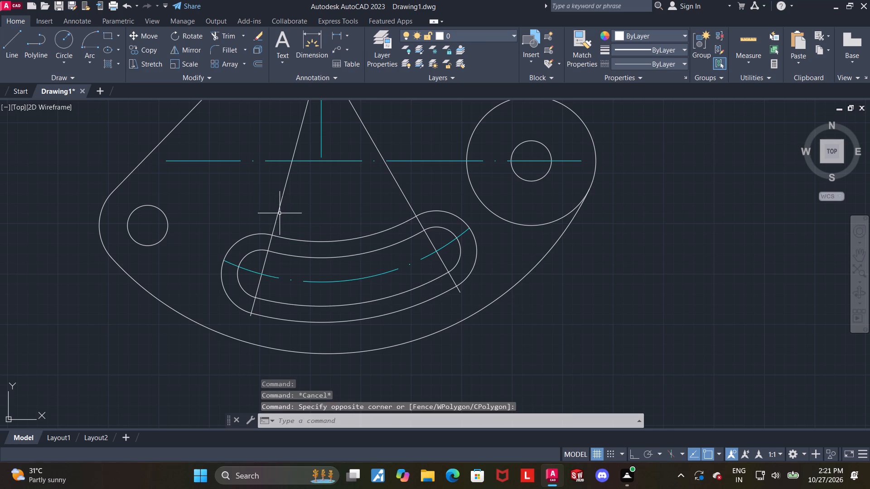
left_click(278, 213)
left_click(398, 186)
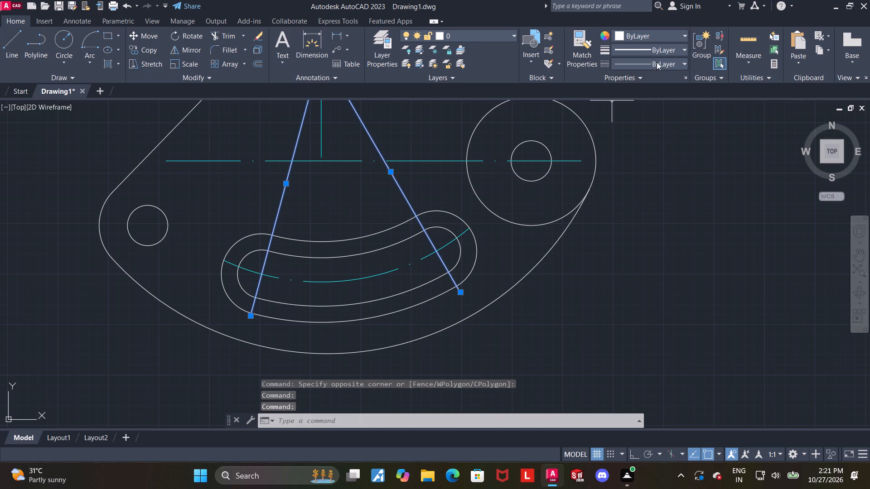
left_click(657, 62)
left_click(664, 99)
left_click(662, 35)
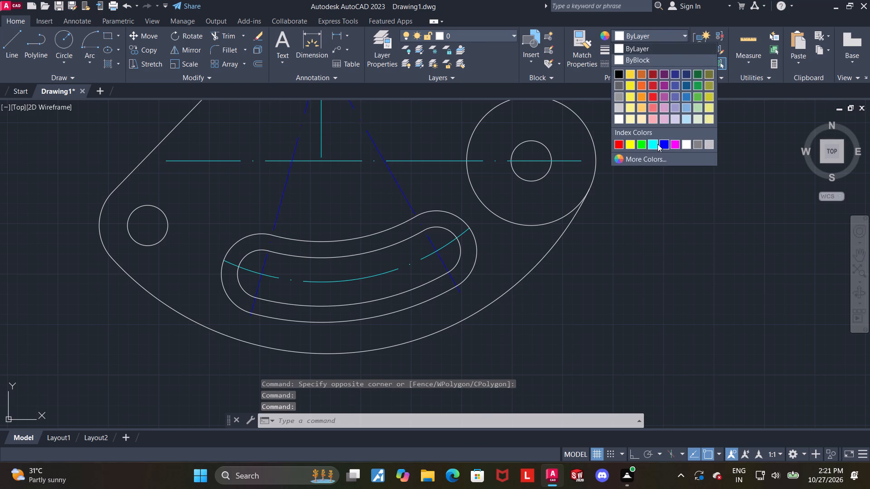
left_click(654, 144)
key("Escape")
Change the four arcs of the outer slot outline to the ACAD_ISO04W100 dash-dot linetype and colour them cyan.
left_click(448, 213)
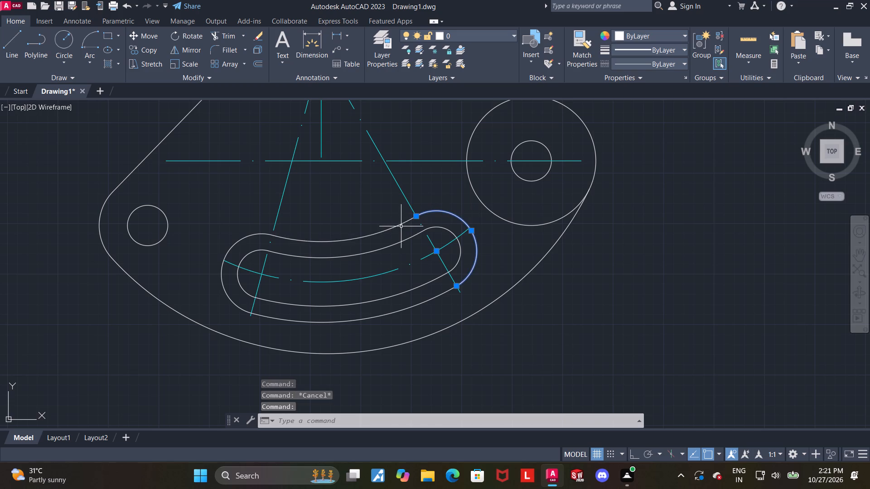
left_click(399, 224)
left_click(247, 236)
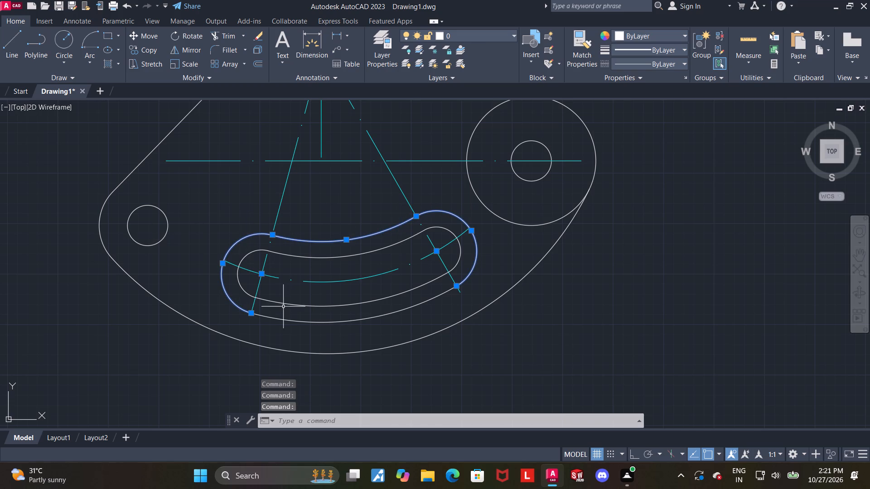
left_click(294, 321)
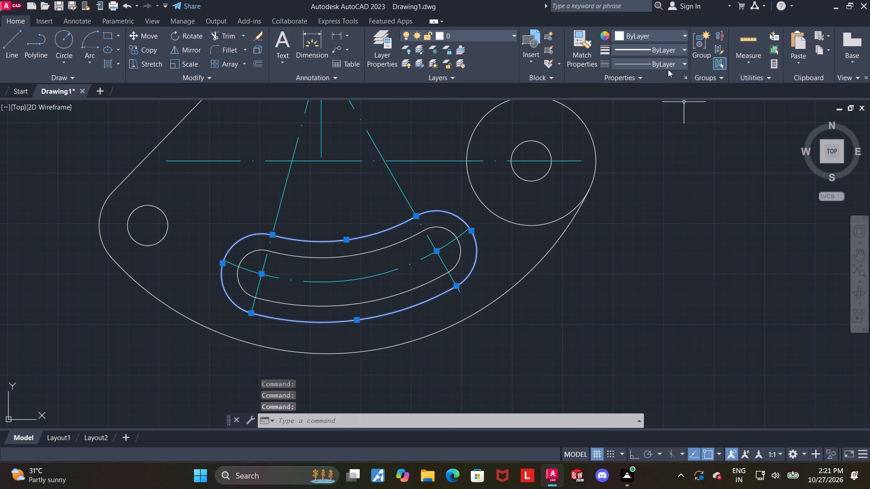
left_click(668, 69)
left_click(650, 110)
left_click(659, 54)
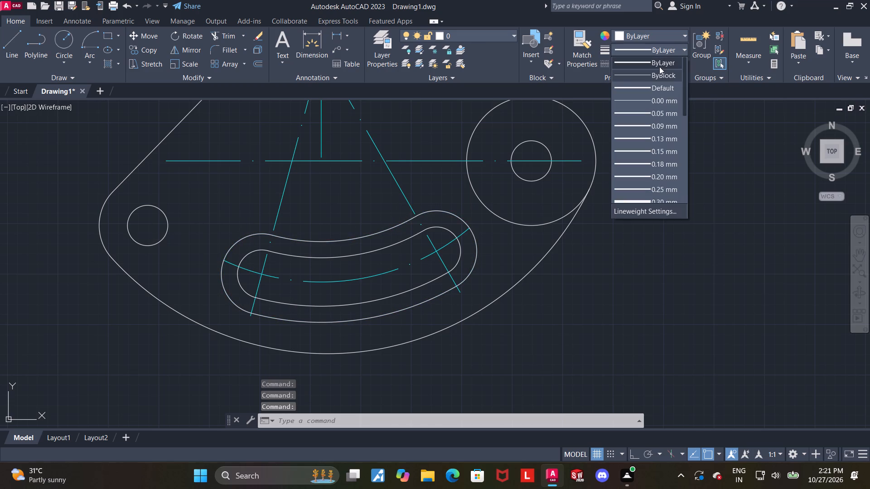
left_click(713, 125)
left_click(657, 65)
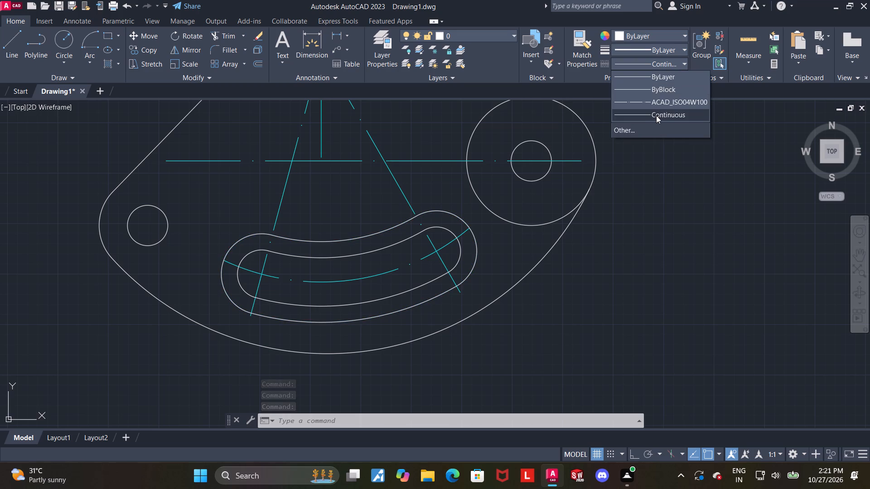
left_click(656, 104)
left_click(652, 35)
left_click(653, 145)
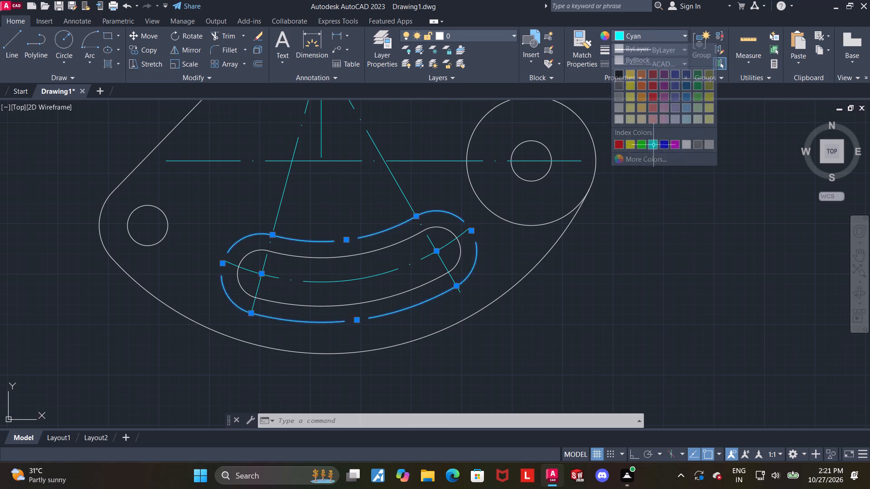
key("Escape")
Draw a vertical line through the centre of the small circle inside the large right-hand circle, extending slightly beyond it at both ends.
scroll(398, 237, "down", 1)
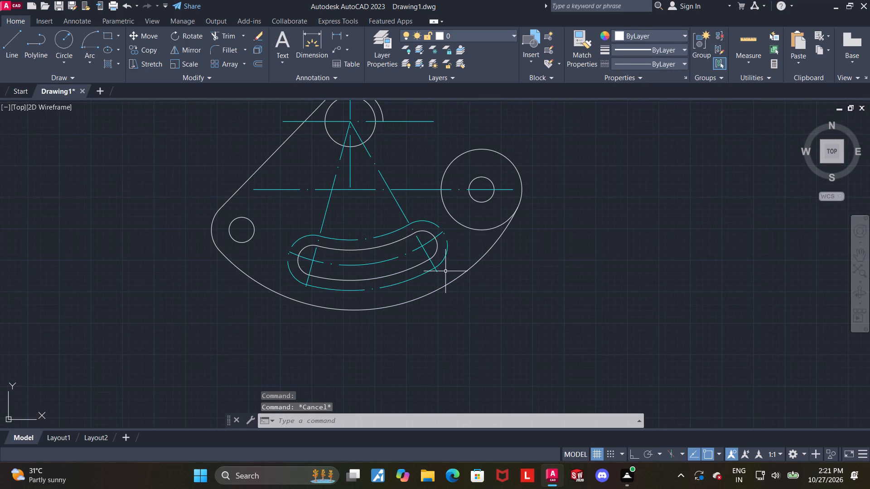
middle_click_drag(571, 260, 571, 279)
middle_click_drag(574, 236, 564, 271)
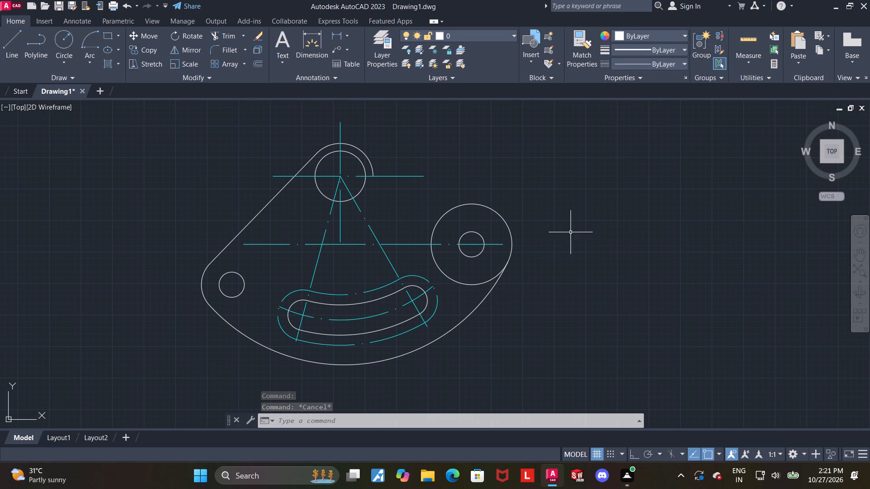
scroll(555, 223, "up", 1)
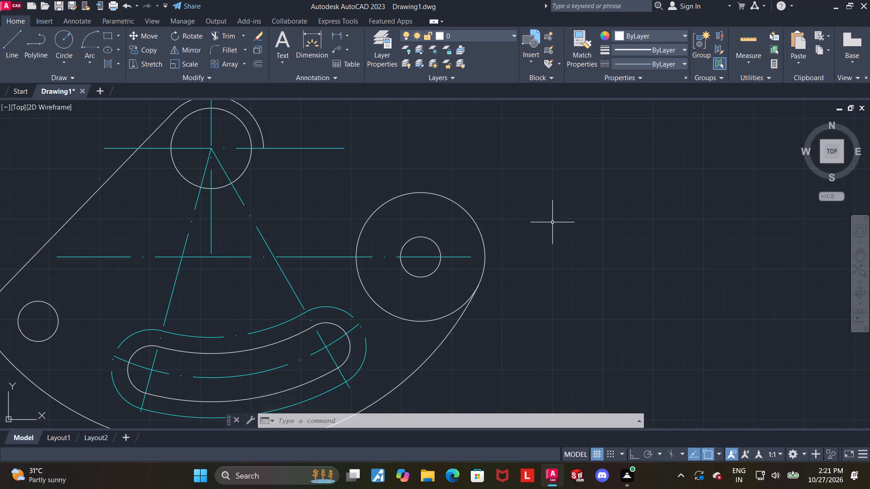
scroll(544, 224, "down", 1)
middle_click(541, 230)
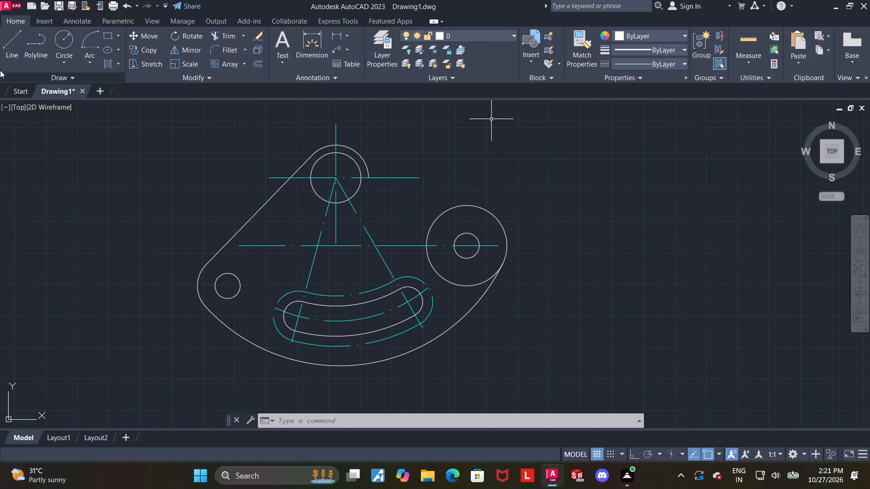
left_click(18, 40)
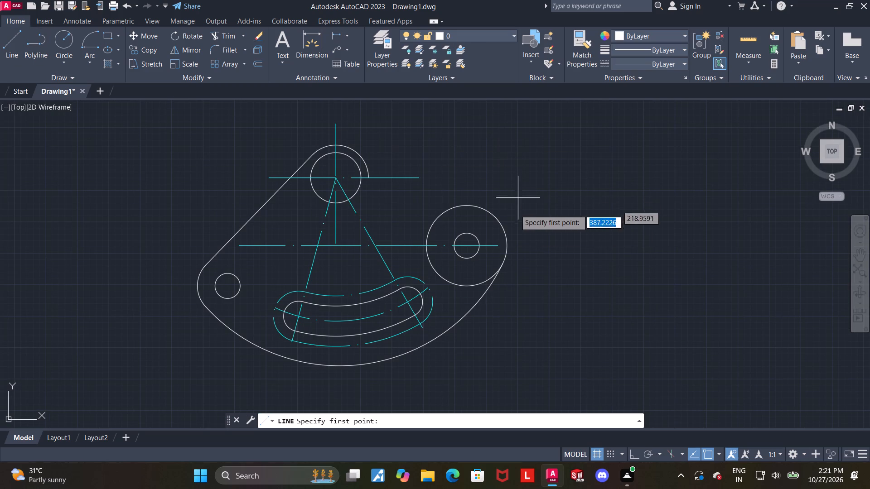
left_click(465, 268)
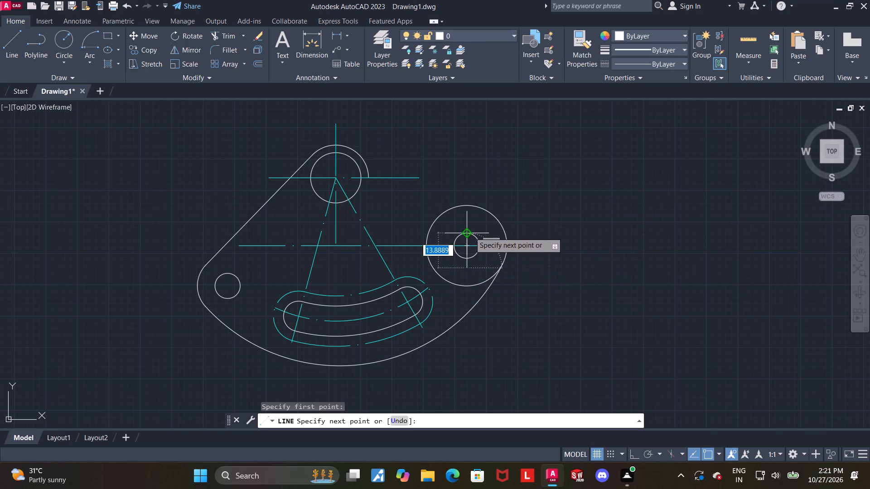
left_click(470, 215)
key("Escape")
With Ortho on, draw crossing vertical and horizontal lines through the centre of the part's lower-left small circle, extending slightly past its edge.
scroll(543, 253, "up", 1)
scroll(440, 259, "down", 2)
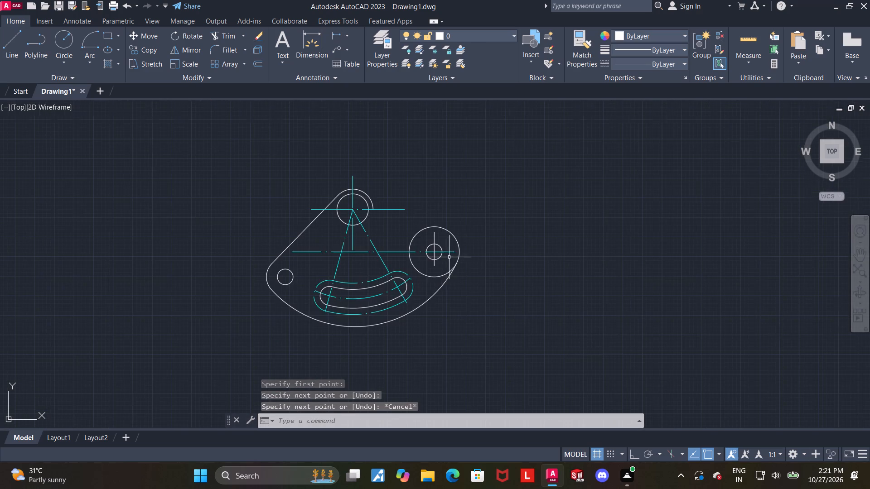
scroll(299, 323, "up", 2)
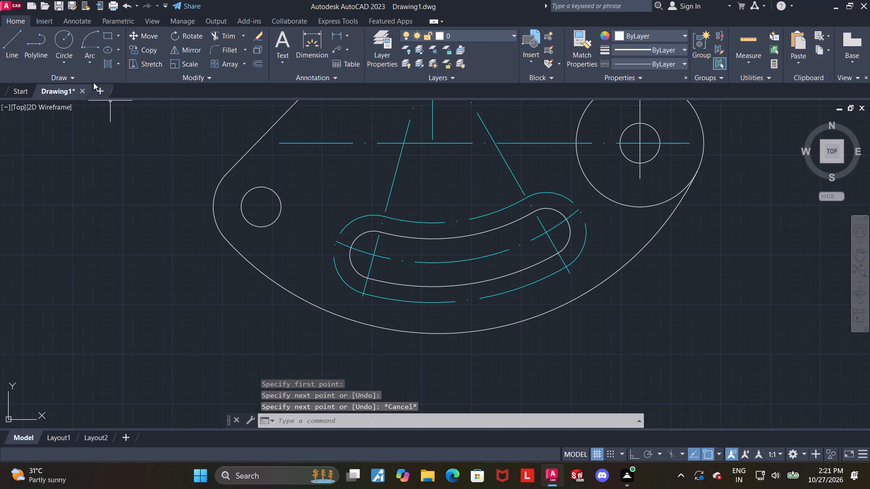
left_click(2, 39)
scroll(237, 168, "up", 1)
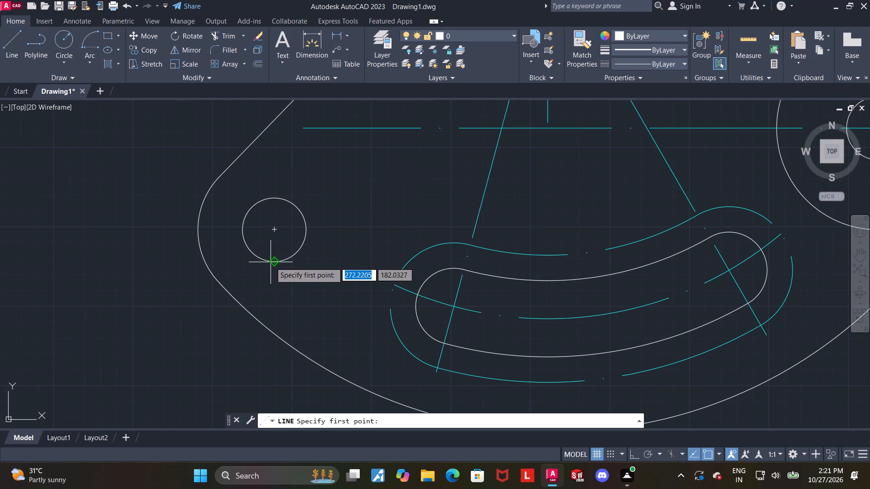
left_click(275, 283)
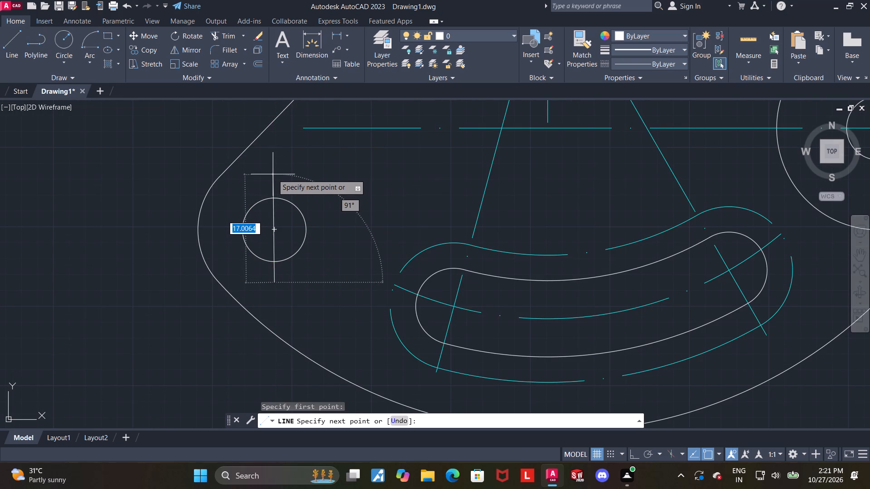
key("F8")
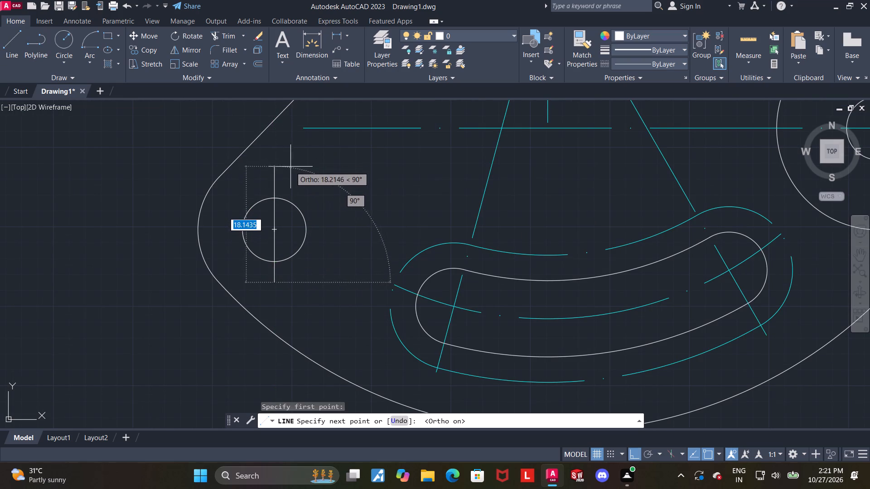
left_click(285, 179)
key("Escape")
left_click(16, 54)
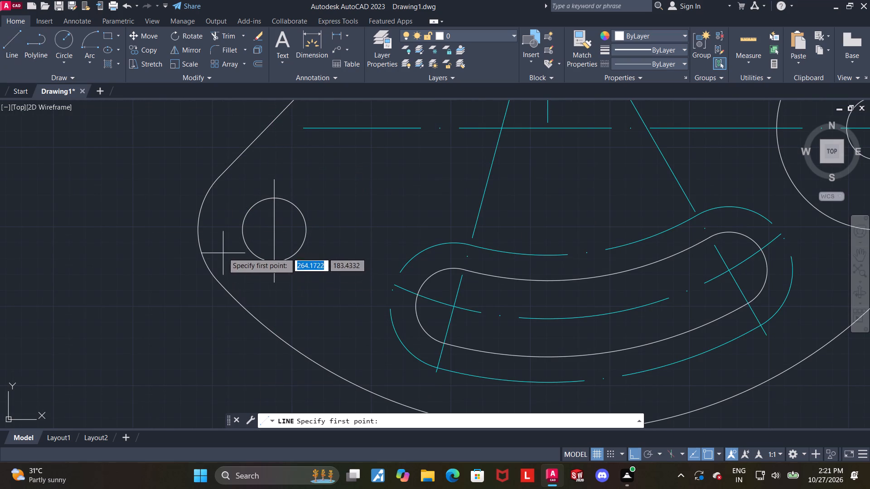
left_click(228, 231)
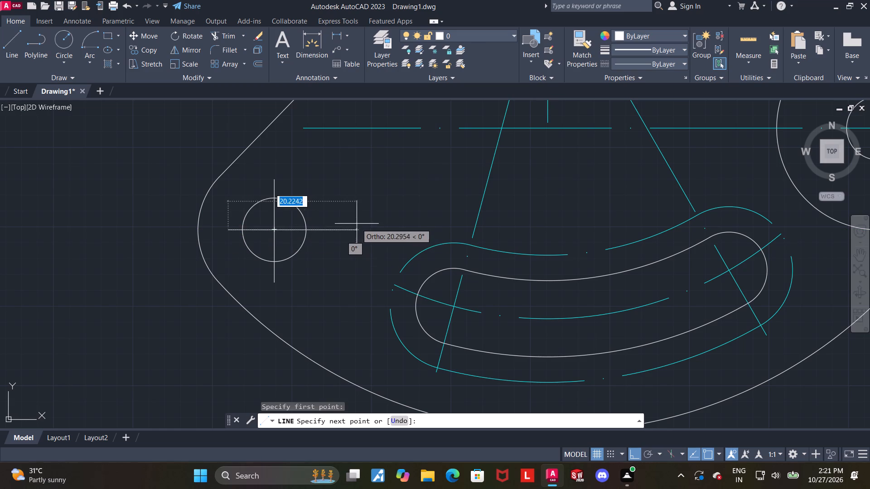
left_click(324, 221)
key("Escape")
Change the three new centre lines through the two small circles to the ACAD_ISO04W100 linetype and colour them cyan.
left_click_drag(286, 245, 281, 241)
left_click(274, 227)
scroll(302, 246, "down", 2)
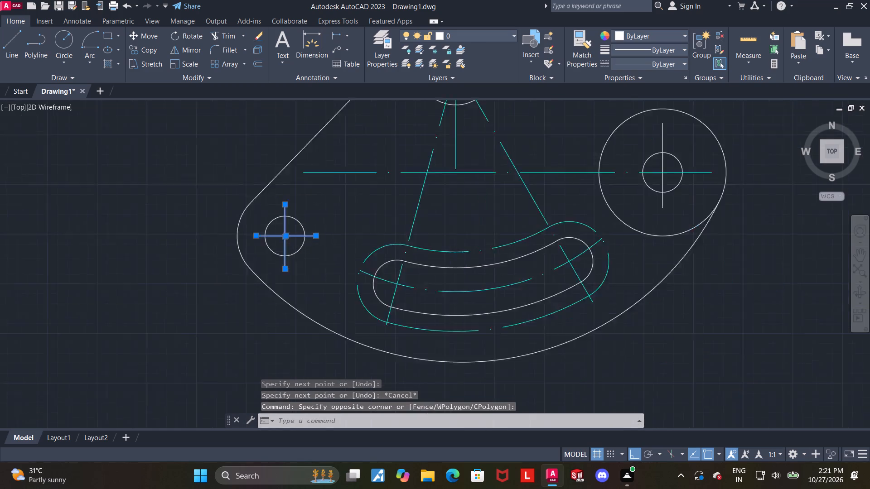
left_click(528, 208)
left_click(657, 65)
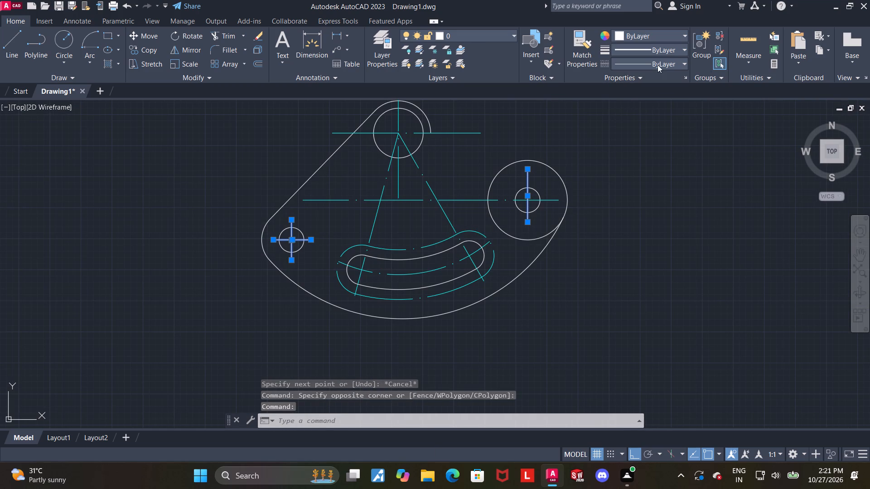
left_click(654, 101)
left_click(662, 32)
left_click(656, 142)
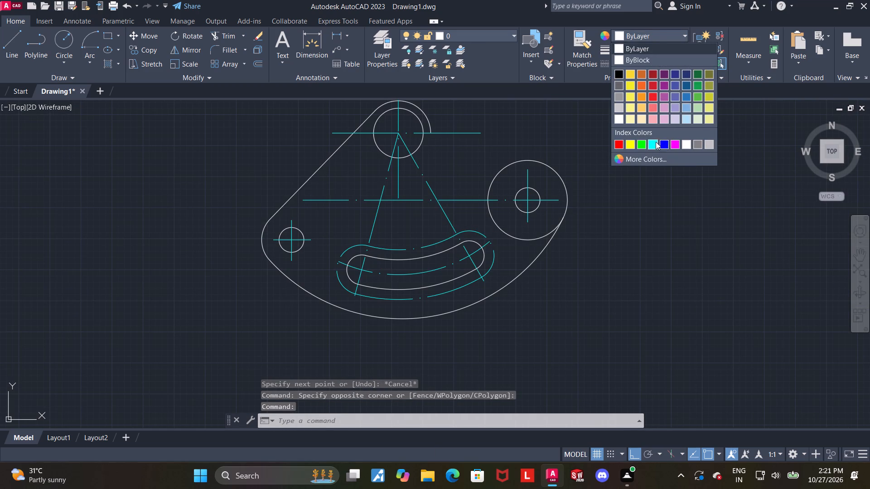
key("Escape")
Dimension the radius of the large bottom outline arc, placing the text just outside the part's lower-right edge.
middle_click_drag(573, 175, 571, 201)
scroll(522, 211, "up", 1)
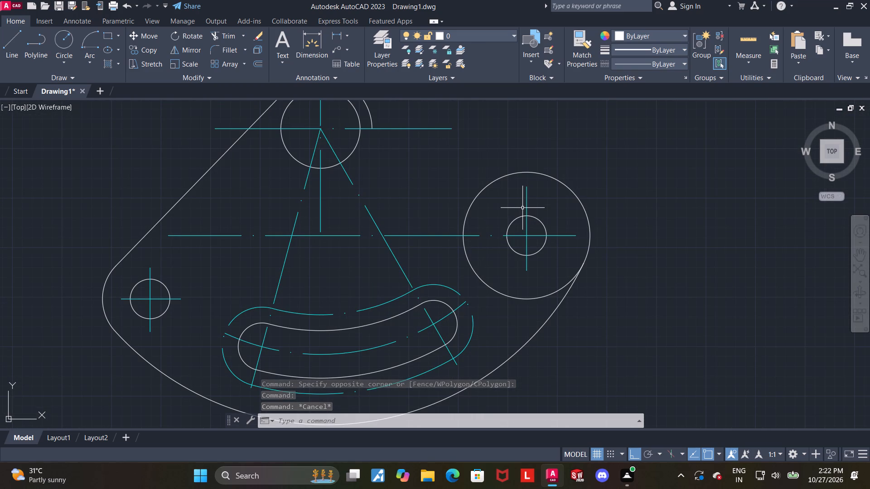
middle_click_drag(510, 218, 486, 257)
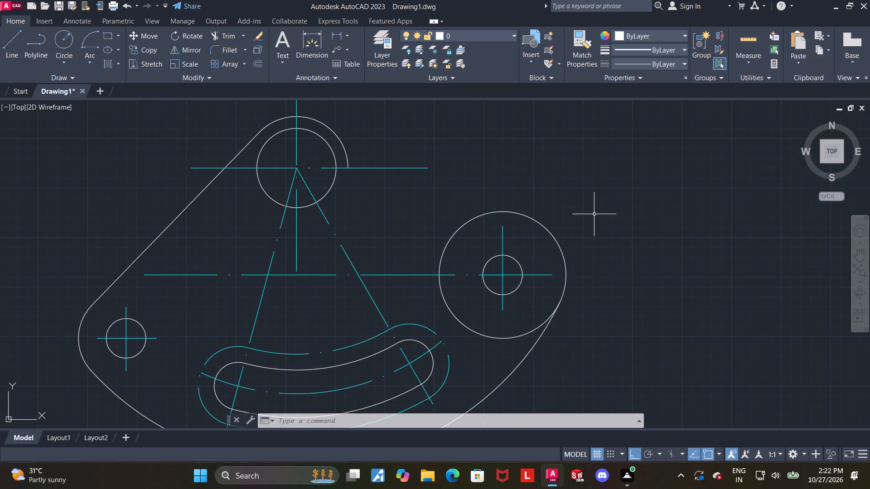
scroll(483, 206, "down", 1)
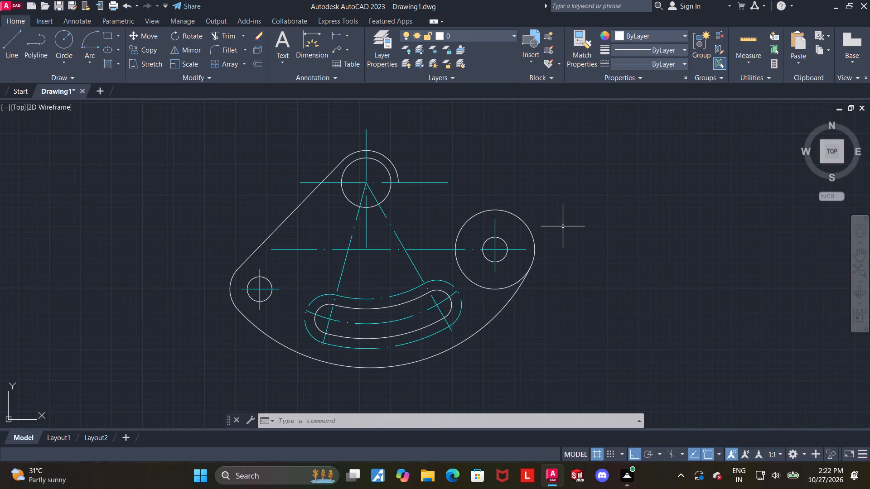
middle_click_drag(519, 342, 507, 273)
left_click(312, 42)
scroll(470, 254, "up", 1)
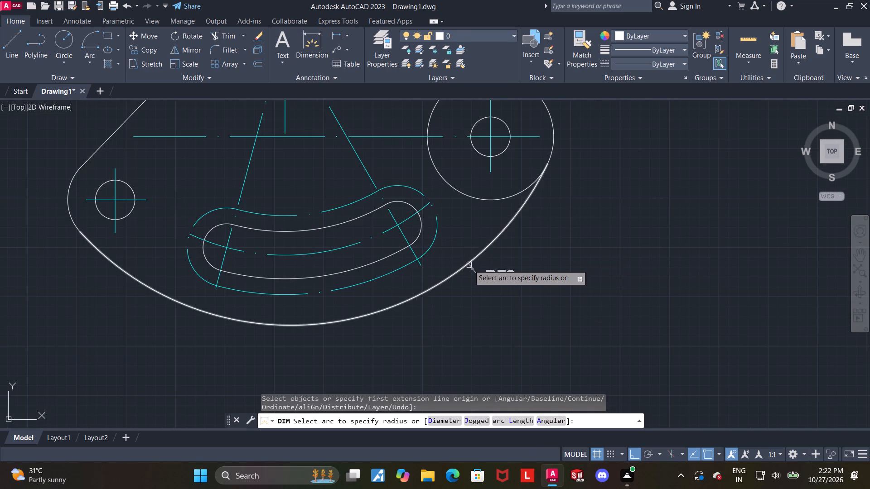
left_click(469, 265)
left_click(468, 283)
key("Escape")
Dimension the radius of the slot's cyan centreline arc, placing the text above the slot.
scroll(543, 266, "down", 1)
middle_click_drag(547, 270, 541, 304)
scroll(494, 260, "up", 1)
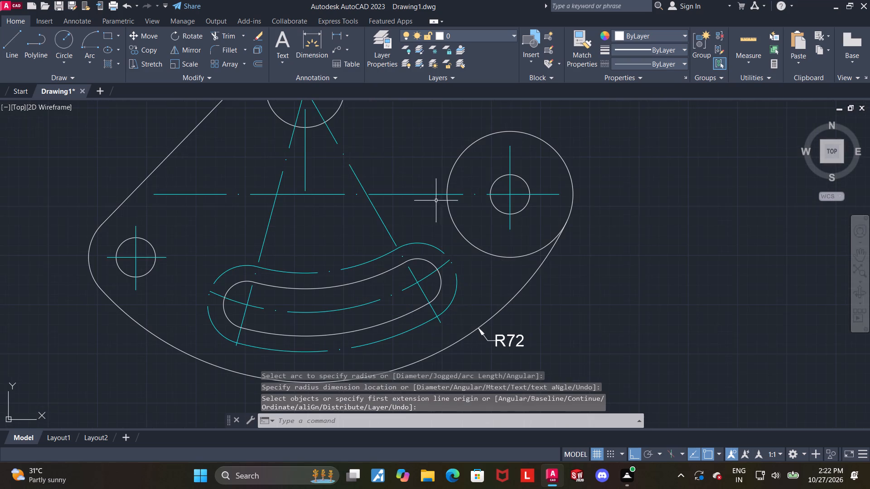
left_click(303, 40)
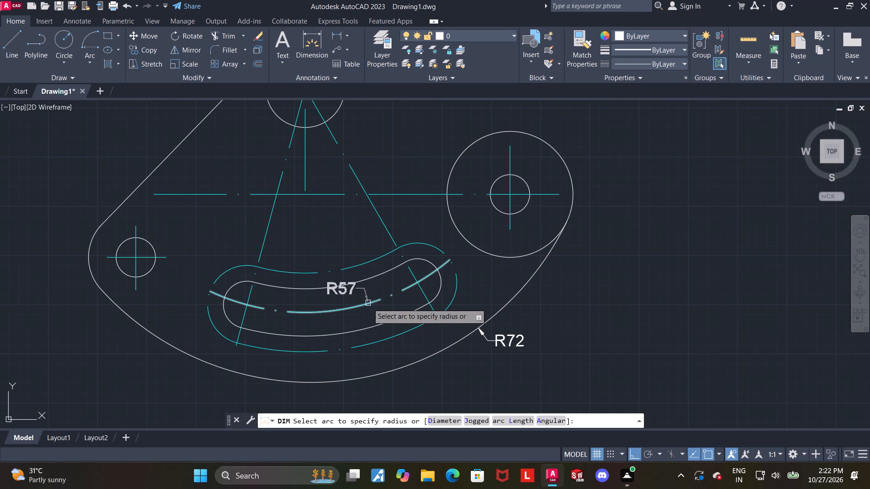
left_click(368, 306)
left_click(361, 245)
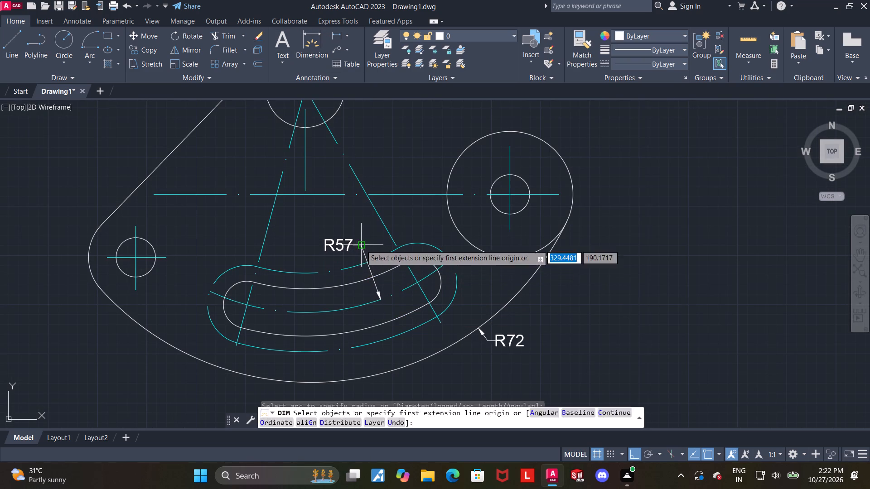
key("Escape")
Dimension the radius of the outer slot outline's left end arc, placing the text outside the slot to its left.
middle_click_drag(282, 235, 311, 191)
left_click(310, 42)
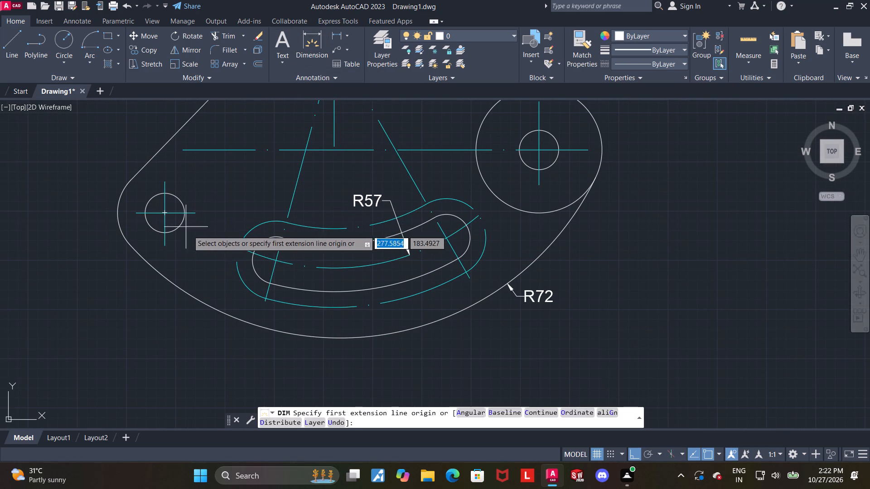
left_click(242, 278)
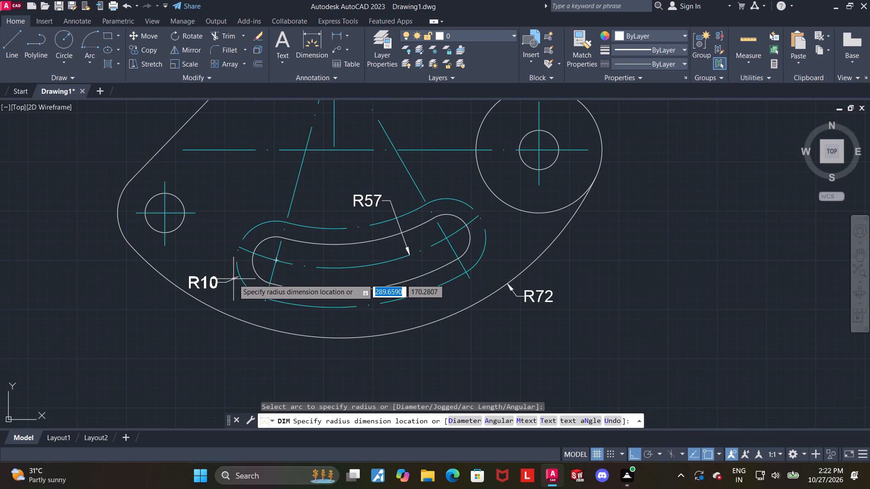
left_click(233, 279)
key("Escape")
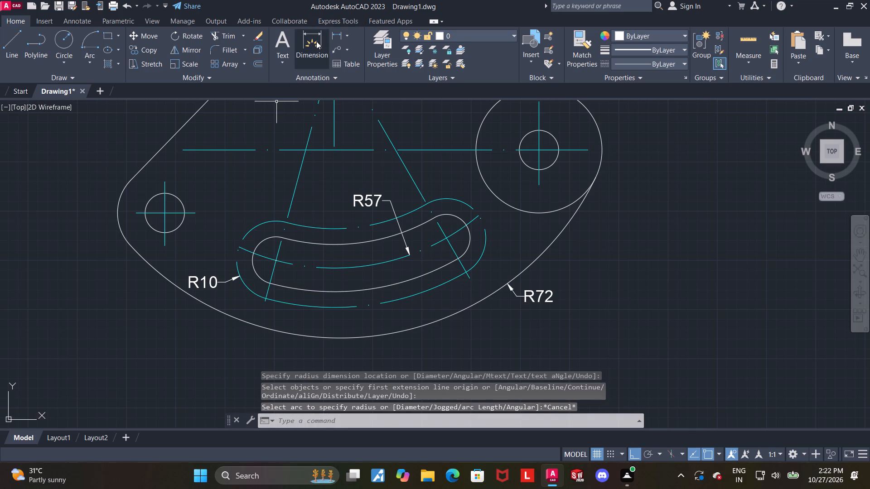
Dimension the radius of the inner slot outline's left end arc, placing the text above the slot's left end.
left_click(316, 41)
scroll(270, 169, "up", 1)
left_click(262, 278)
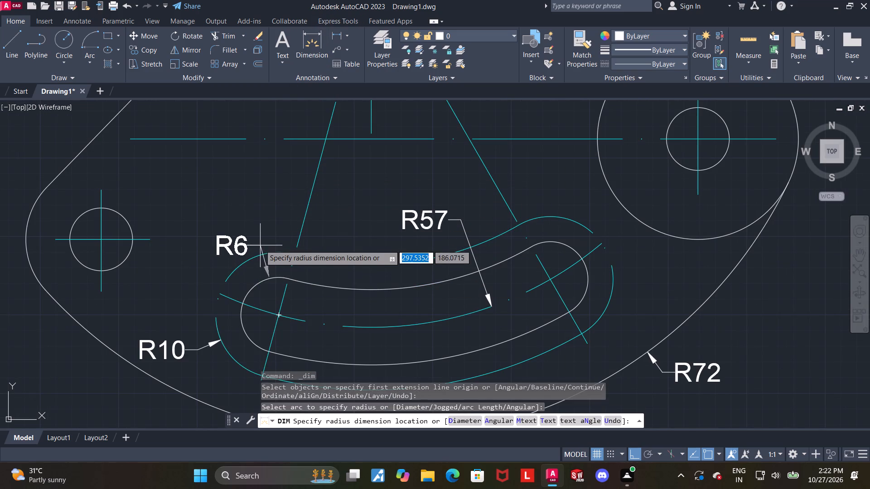
left_click(256, 236)
key("Escape")
Dimension the radius of the outline arc around the lower-left hole, placing the text outside the part.
middle_click_drag(271, 179, 402, 152)
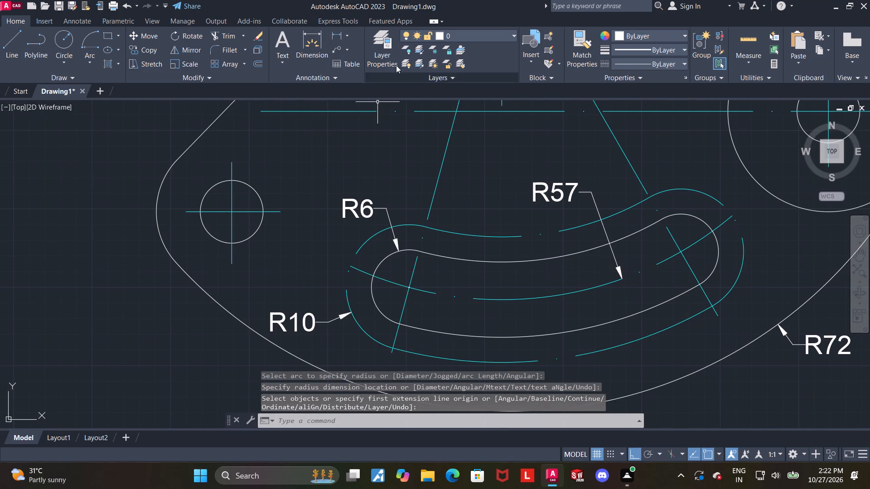
left_click(306, 38)
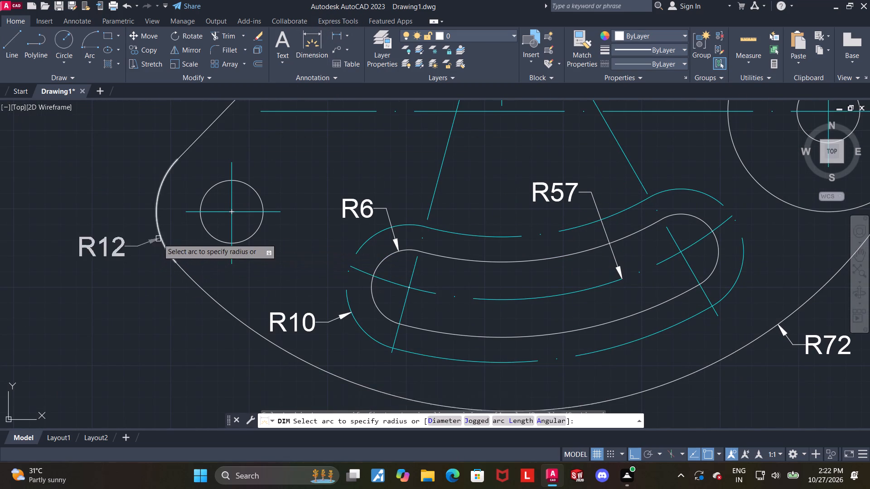
left_click(160, 237)
left_click(134, 256)
key("Escape")
Dimension the diameter of the lower-left hole, placing the text above and to the right of the hole.
left_click(308, 35)
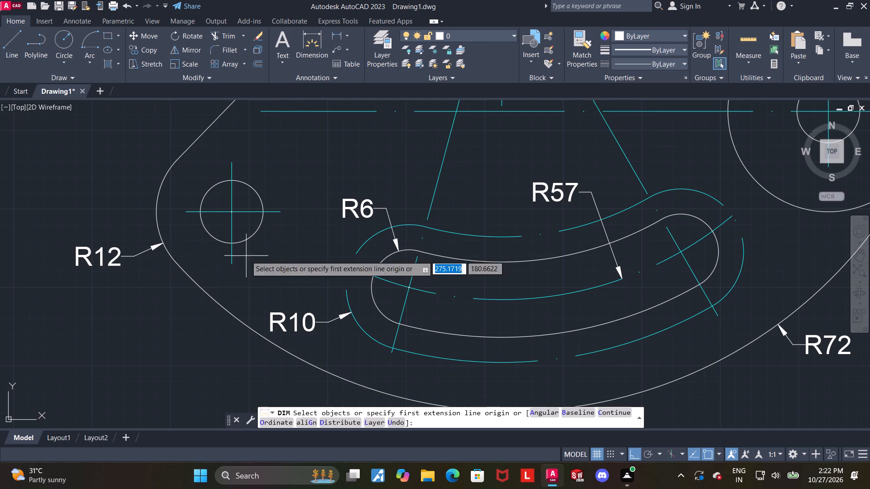
left_click(260, 196)
left_click(291, 175)
key("Escape")
Add the prefix 4X to the lower-left hole's diameter dimension so it reads 4XØ10.
double_click(306, 173)
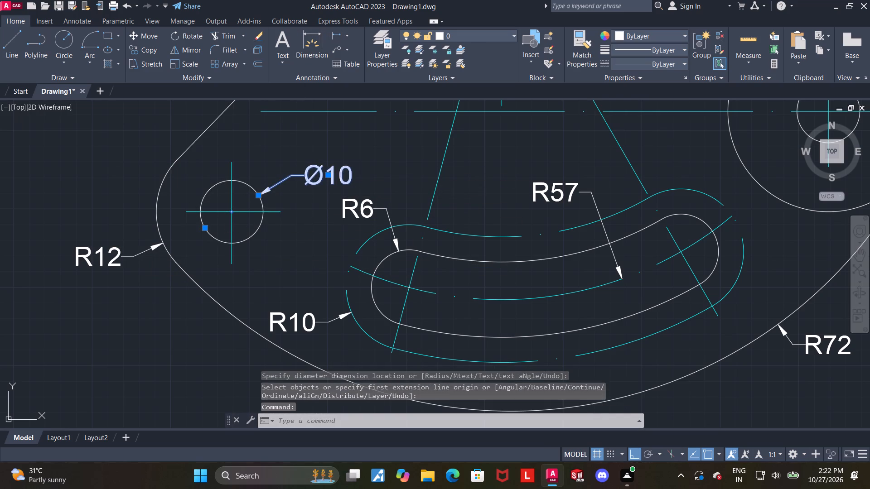
type("4-")
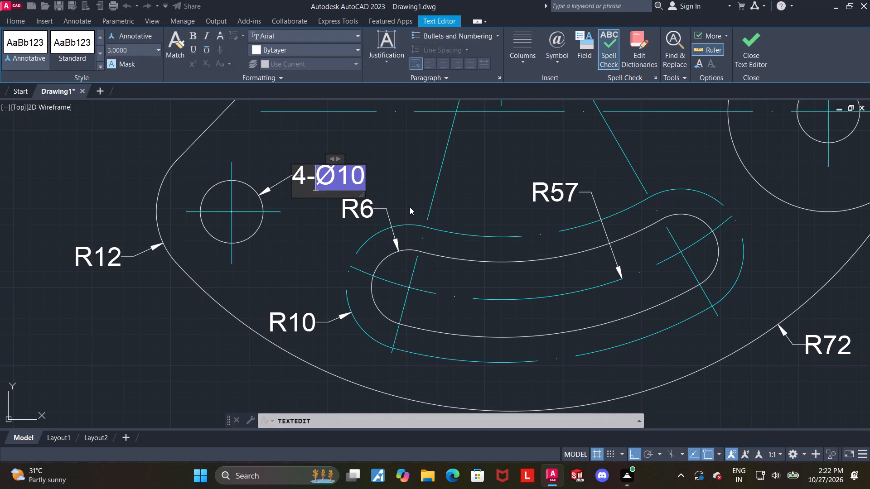
key("BackSpace")
key("x")
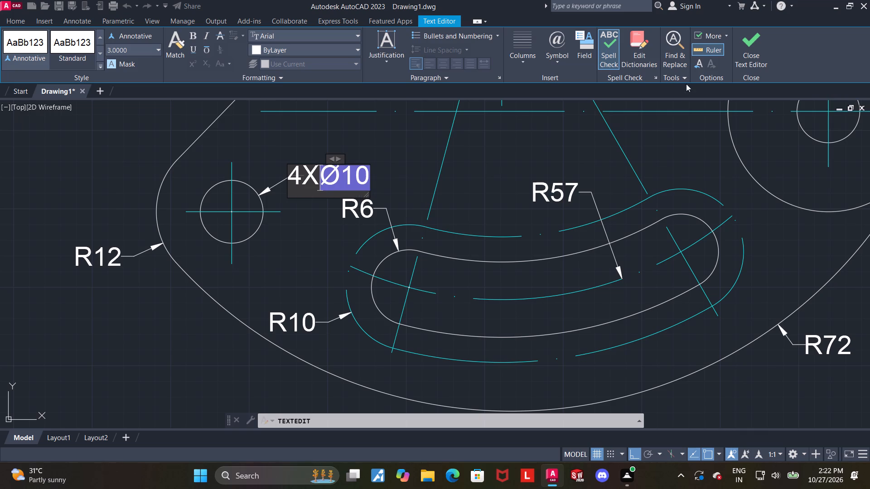
left_click(744, 46)
Dimension the vertical distance from the lower-left hole's horizontal centreline to the long horizontal centreline, placing it outside the part's left side.
scroll(347, 239, "down", 2)
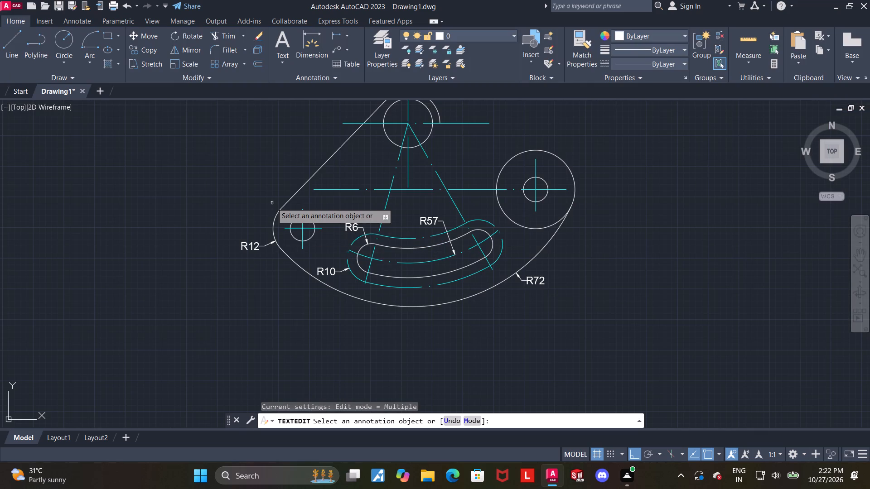
left_click(313, 38)
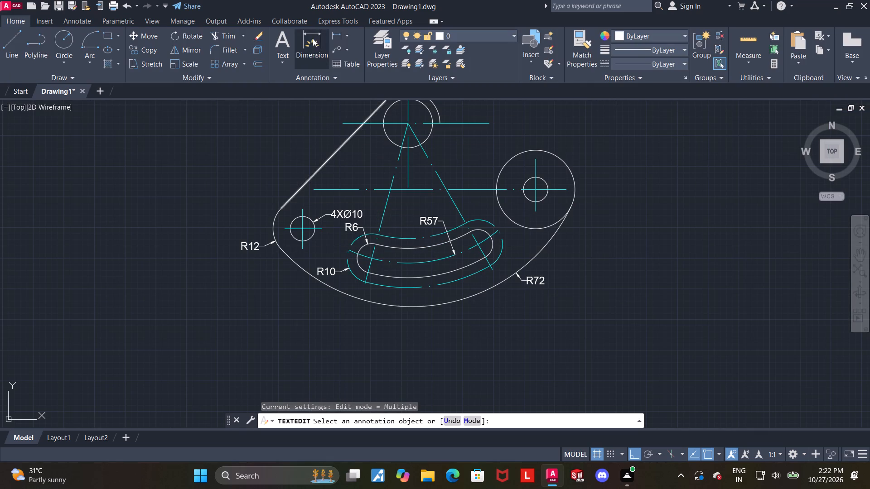
scroll(301, 209, "up", 3)
left_click(268, 258)
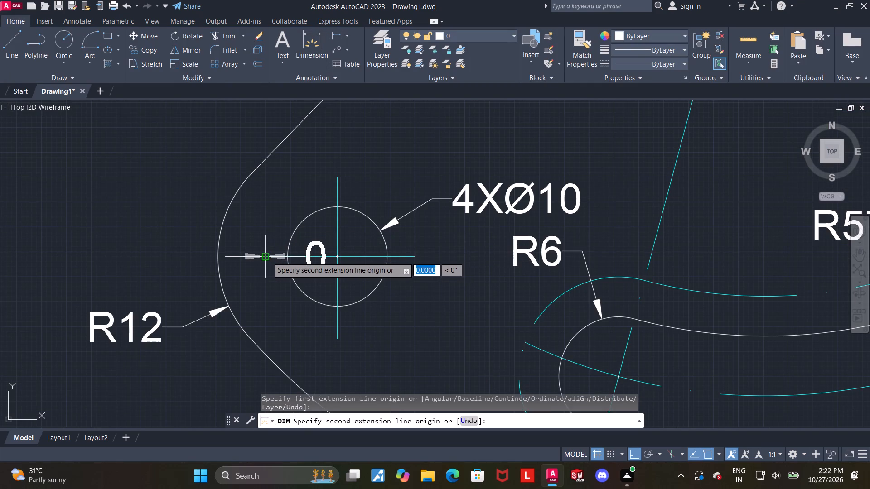
scroll(267, 257, "down", 1)
left_click(341, 158)
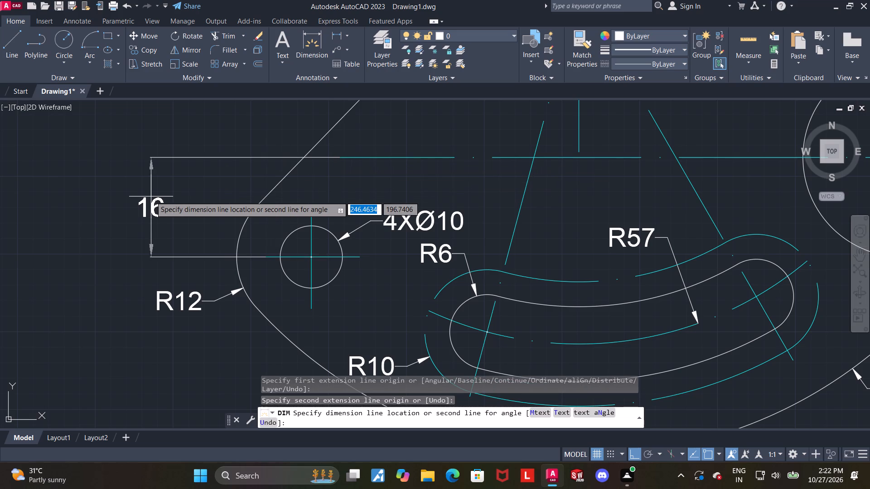
left_click(151, 197)
key("Escape")
Dimension the vertical distance from the long horizontal centreline to the top circle's horizontal centreline, aligned with the vertical dimension below it.
scroll(184, 198, "down", 2)
middle_click_drag(187, 198, 107, 306)
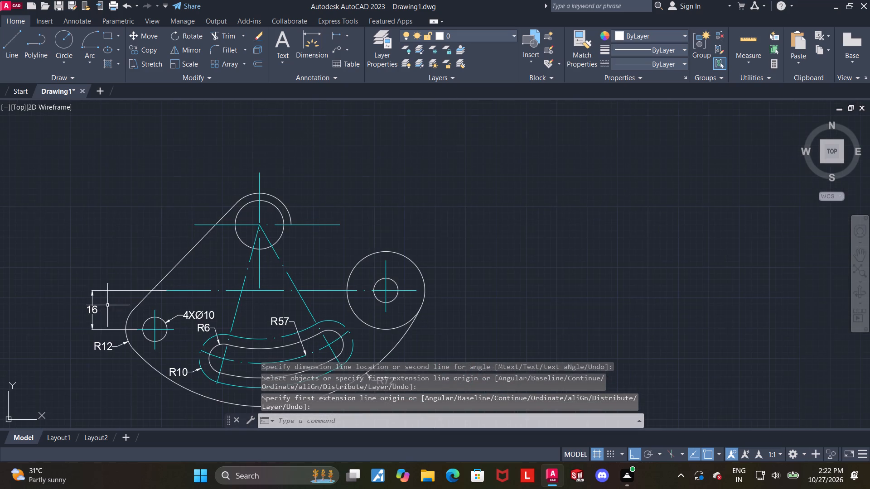
left_click(304, 40)
scroll(136, 343, "up", 2)
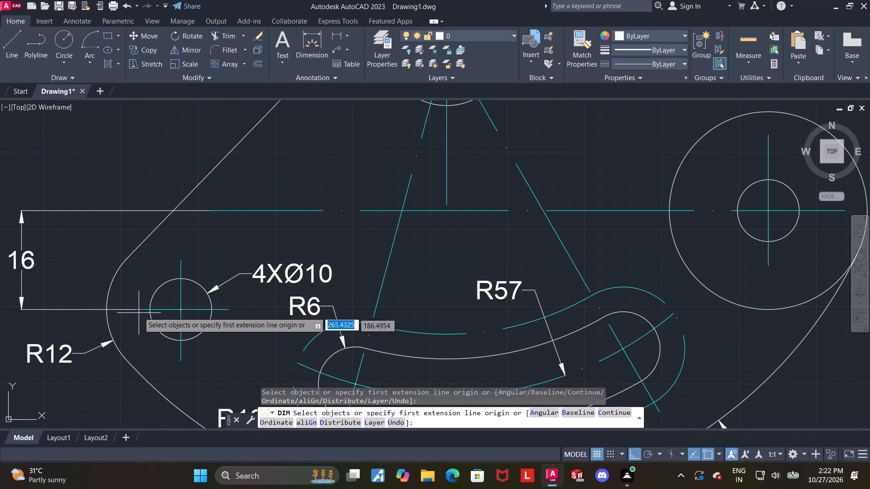
left_click(208, 208)
scroll(207, 212, "down", 3)
left_click(224, 169)
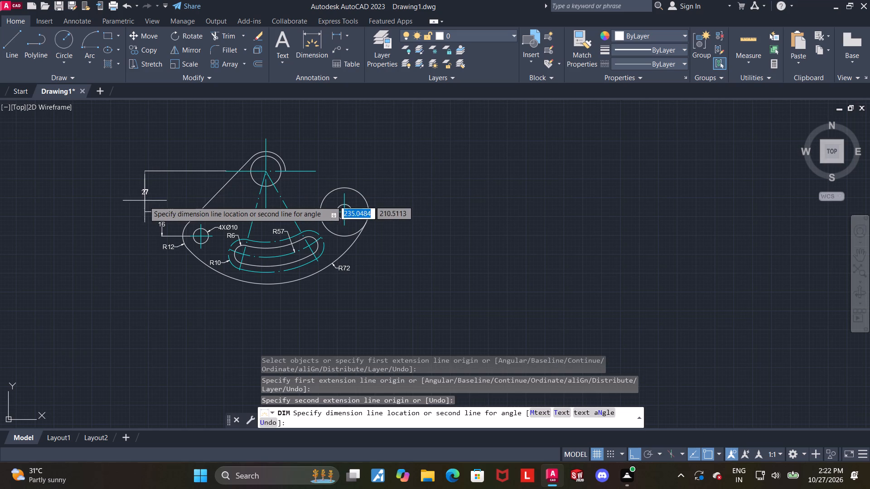
left_click(162, 212)
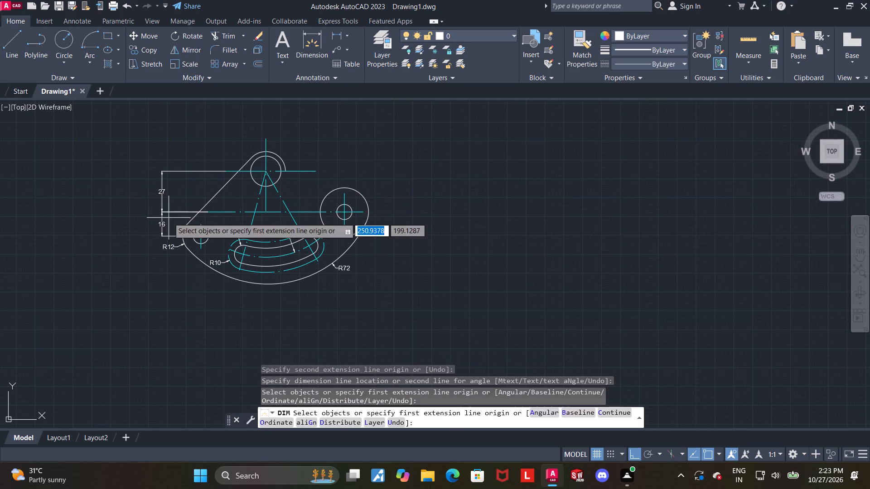
key("Escape")
Dimension the horizontal distance between the vertical centrelines of the lower-left hole and the top circle, placing it above the part.
middle_click_drag(400, 218, 401, 249)
scroll(401, 249, "up", 1)
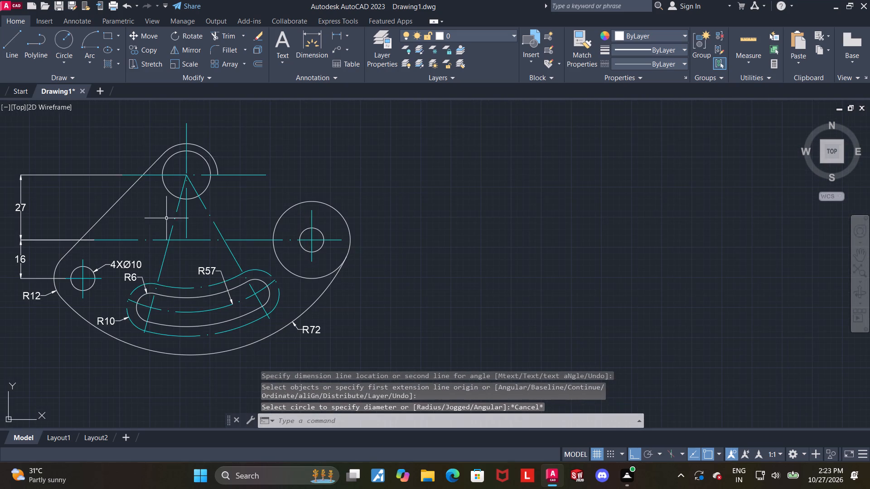
middle_click_drag(166, 218, 230, 285)
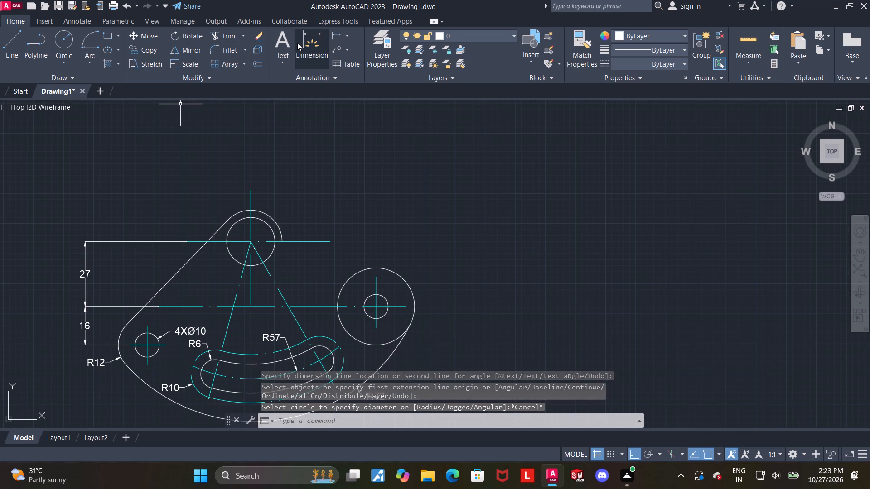
left_click(304, 43)
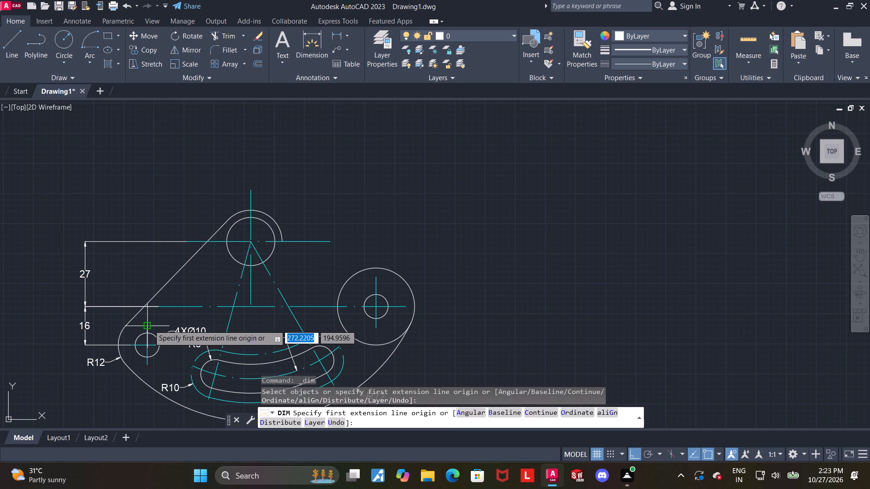
left_click(149, 325)
left_click(250, 190)
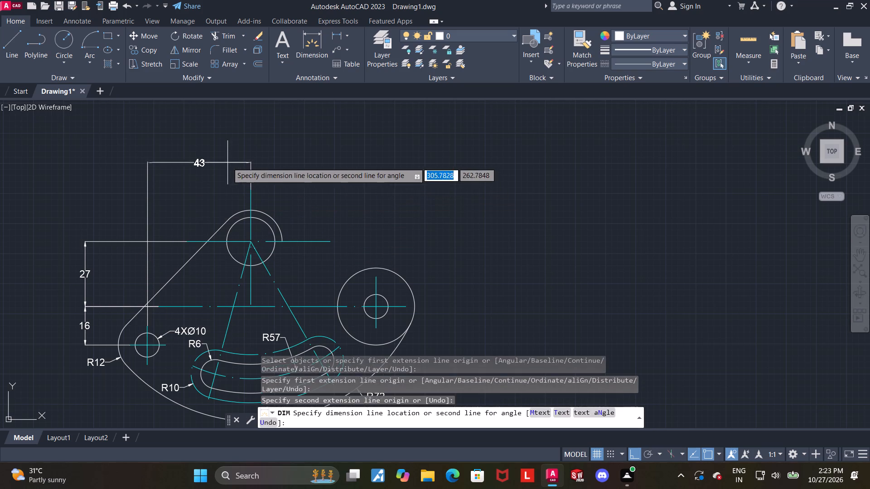
left_click(227, 163)
key("Escape")
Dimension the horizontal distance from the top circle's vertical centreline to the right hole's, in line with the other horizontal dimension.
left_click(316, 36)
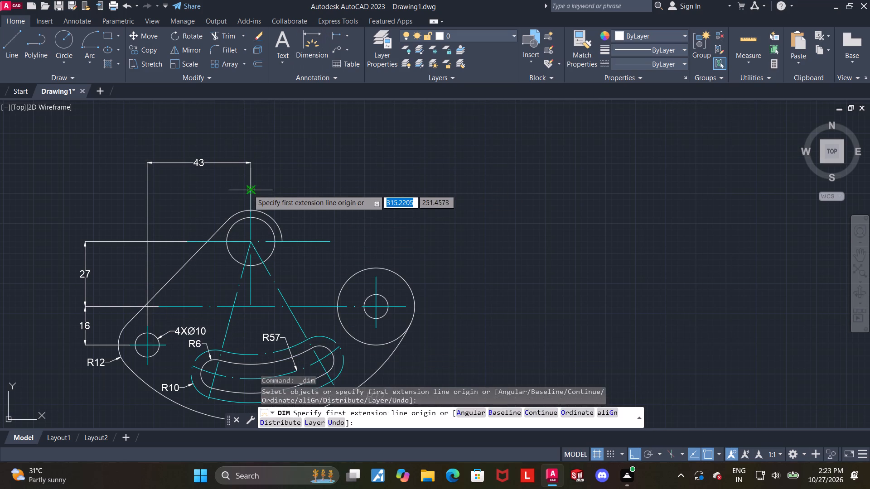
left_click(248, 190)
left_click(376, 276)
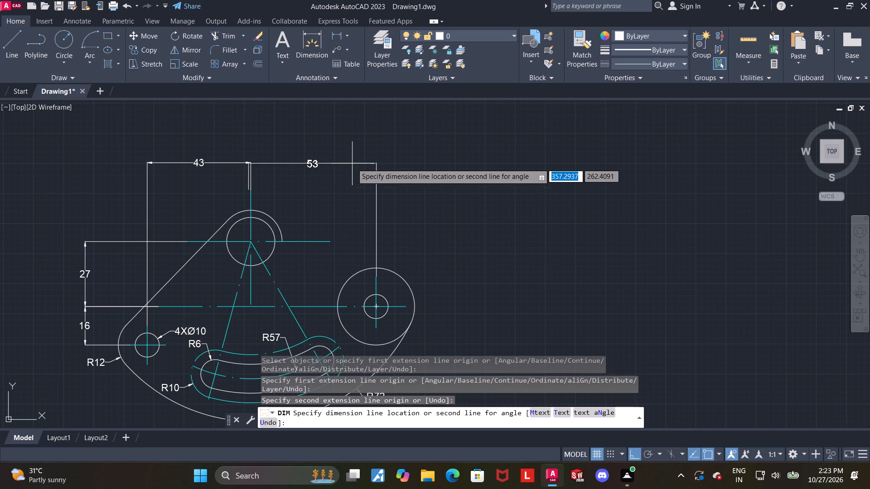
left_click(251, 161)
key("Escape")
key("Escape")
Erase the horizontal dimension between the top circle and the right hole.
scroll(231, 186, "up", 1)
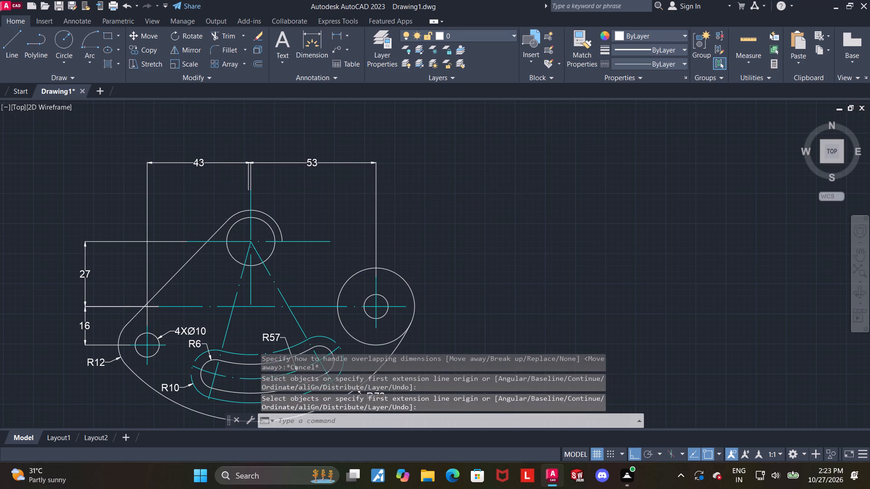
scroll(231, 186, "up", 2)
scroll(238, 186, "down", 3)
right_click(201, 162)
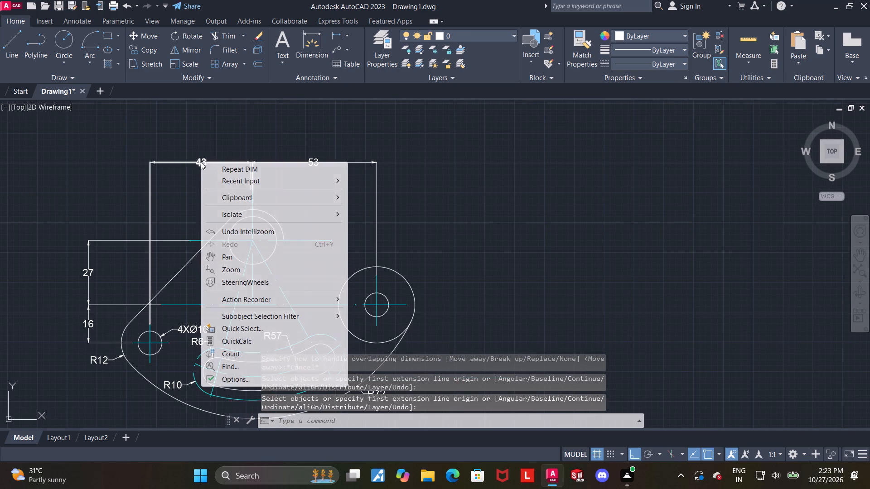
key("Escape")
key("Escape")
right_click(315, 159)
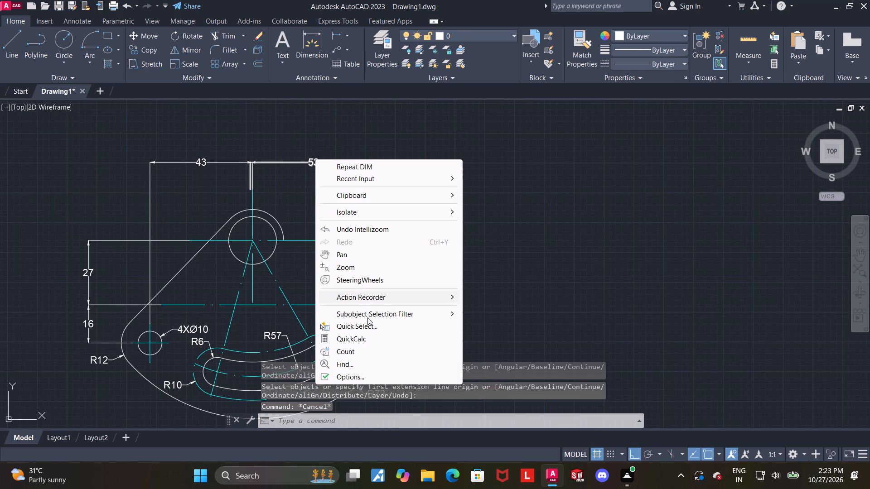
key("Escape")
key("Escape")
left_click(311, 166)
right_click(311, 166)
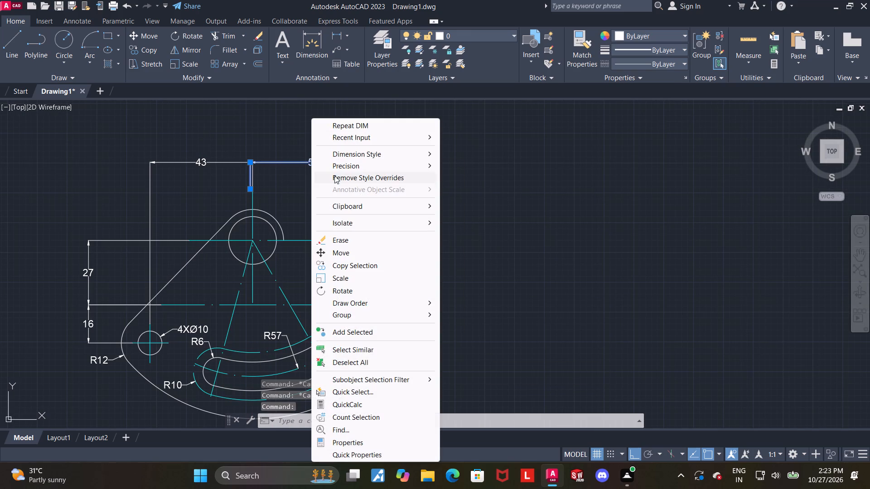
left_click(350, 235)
Dimension the horizontal distance between the top ends of the top circle's and right hole's vertical centrelines, aligned with the adjacent horizontal dimension.
left_click(308, 39)
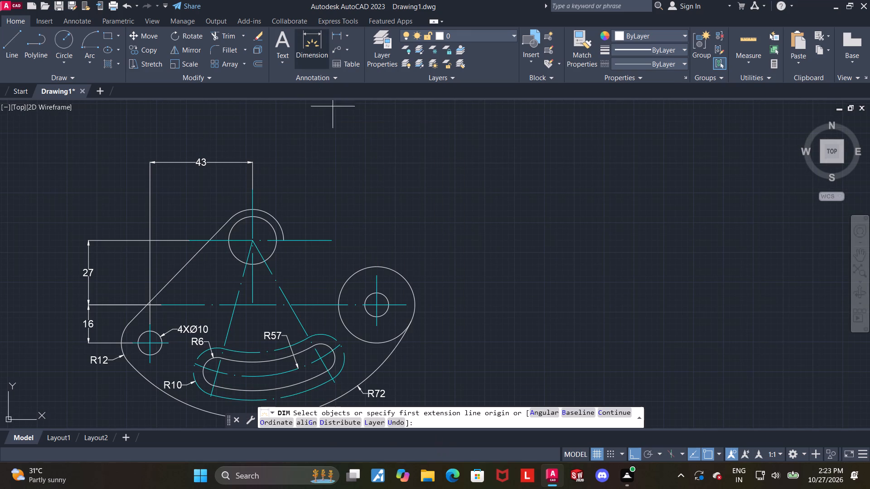
left_click(254, 188)
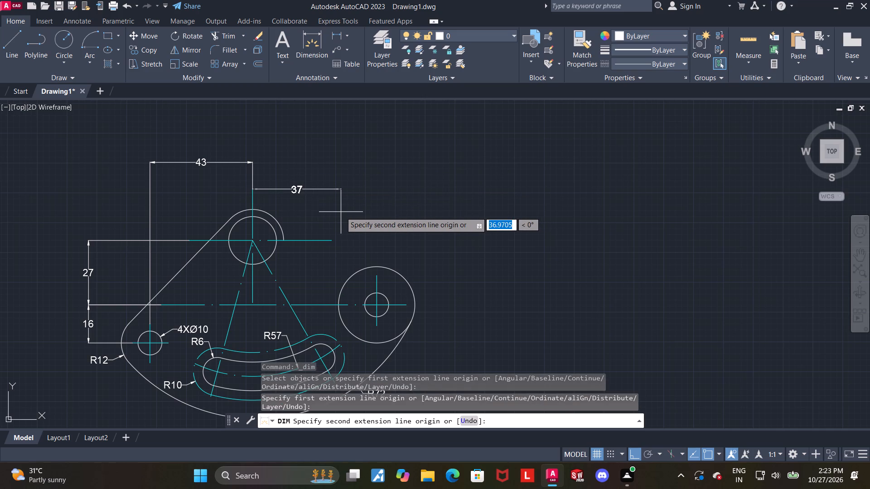
left_click(376, 276)
left_click(253, 163)
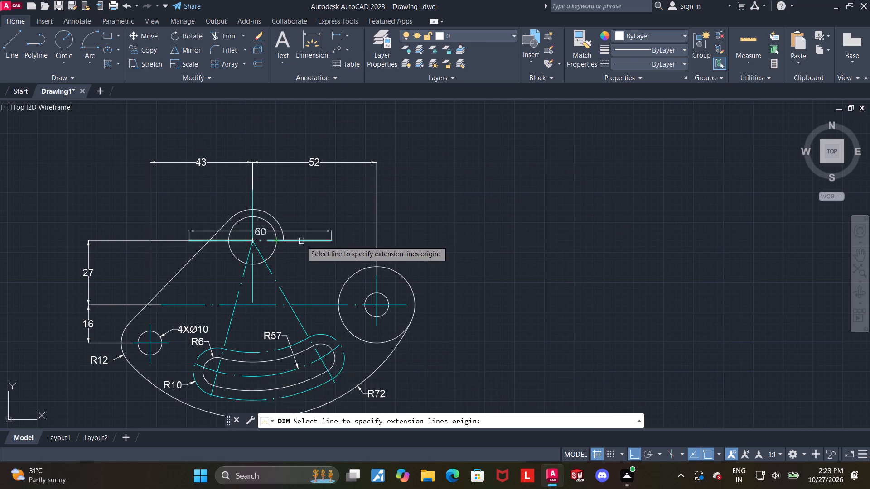
key("Escape")
Dimension the large right circle as a radius instead of a diameter, placing the text outside to its upper right.
middle_click_drag(465, 290, 445, 245)
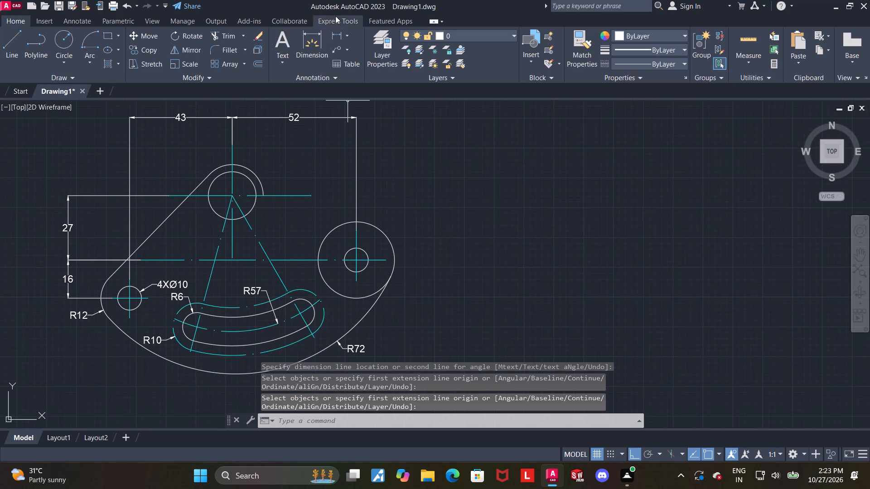
left_click(309, 48)
scroll(498, 163, "up", 1)
left_click(315, 281)
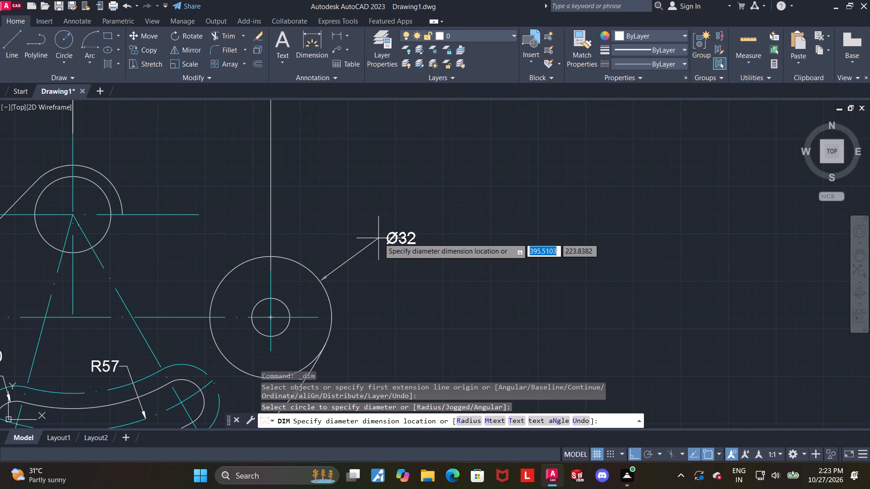
key("r")
key("Return")
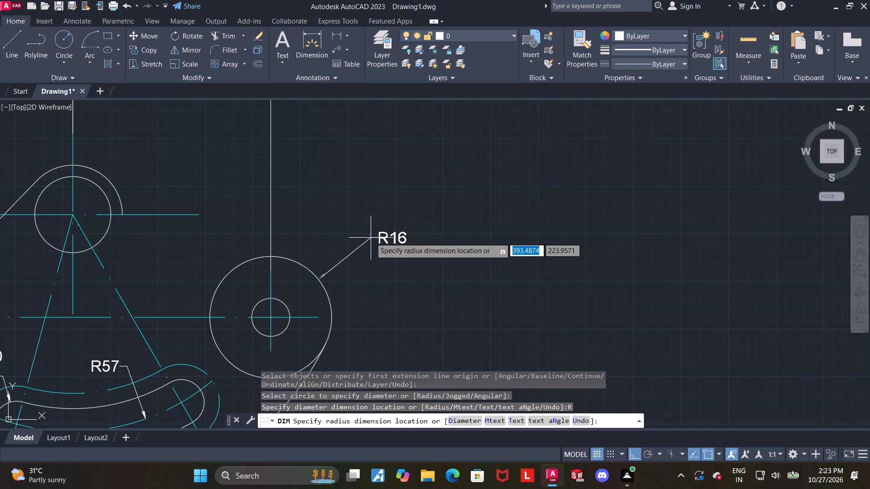
left_click(363, 243)
key("Escape")
Dimension the angle between the left slanted centreline and the vertical centreline, placing it just below the top circle.
scroll(436, 263, "down", 1)
middle_click_drag(442, 299, 477, 249)
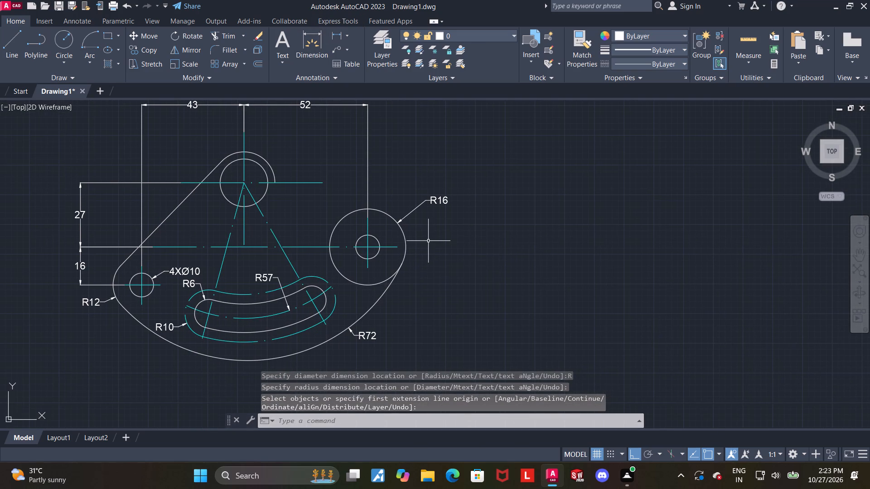
middle_click_drag(520, 277, 617, 227)
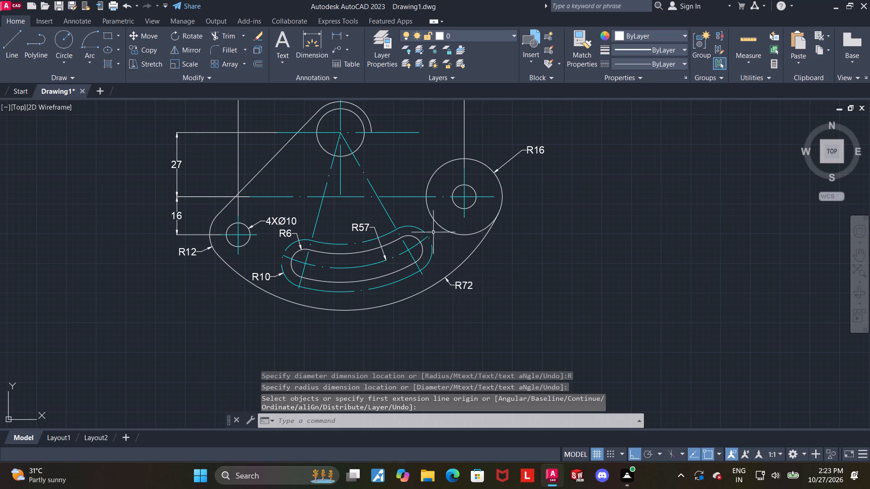
scroll(399, 224, "up", 1)
middle_click_drag(417, 217, 416, 241)
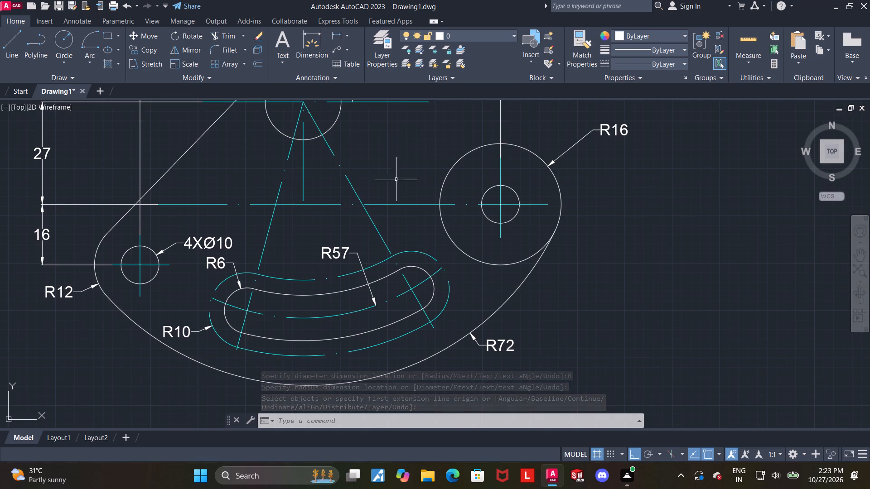
middle_click_drag(363, 150, 366, 158)
left_click(311, 42)
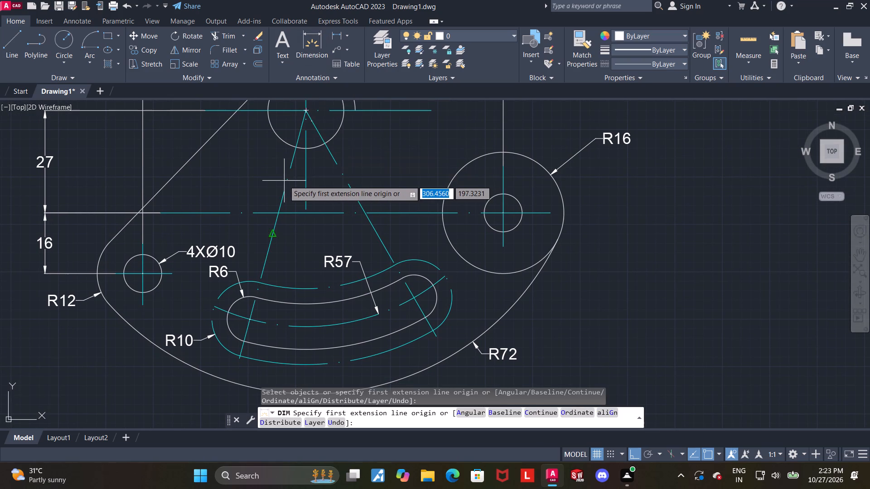
scroll(284, 182, "up", 1)
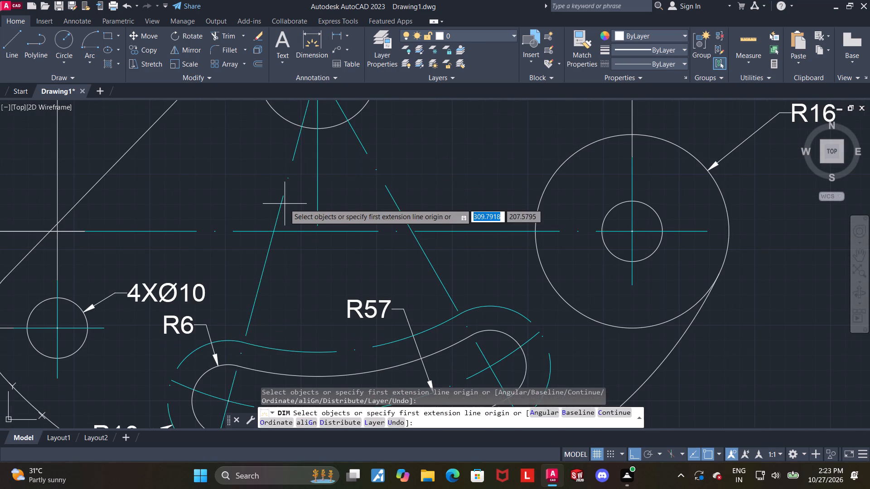
left_click(283, 204)
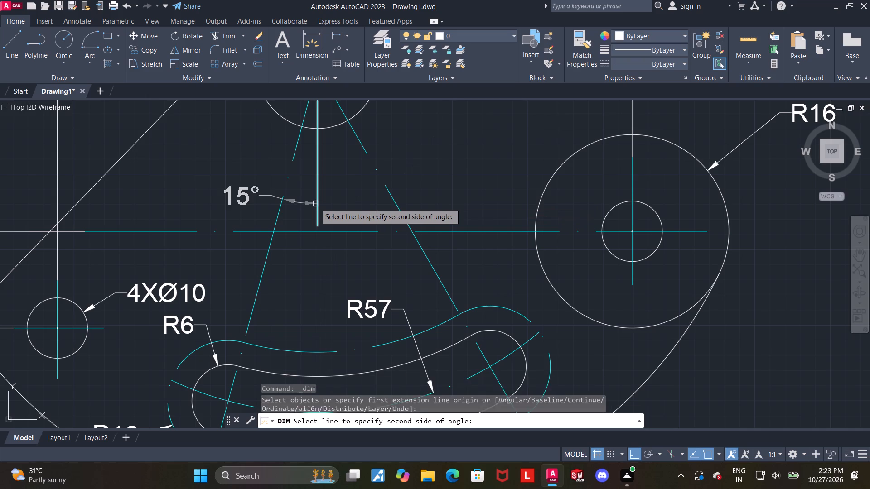
left_click(316, 204)
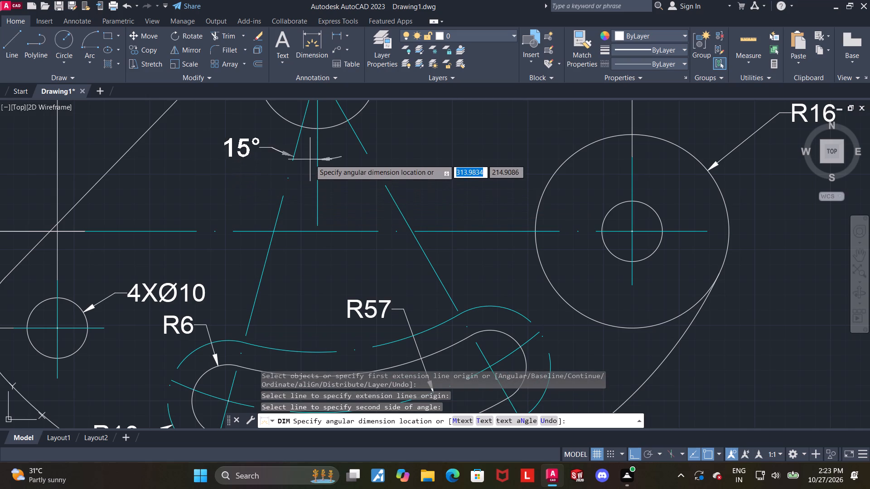
left_click(312, 151)
key("Escape")
Start another dimension from the vertical centreline below the top circle.
scroll(346, 165, "down", 2)
middle_click_drag(347, 172, 347, 194)
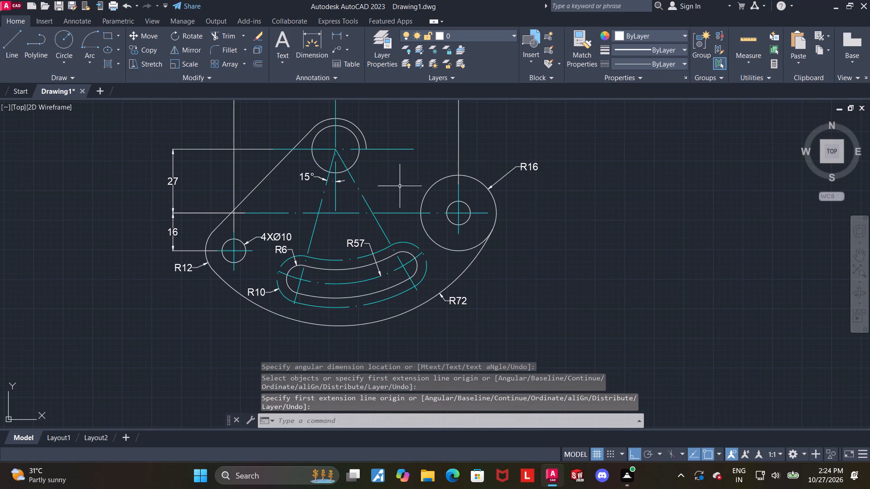
scroll(349, 202, "up", 2)
middle_click_drag(342, 197, 342, 236)
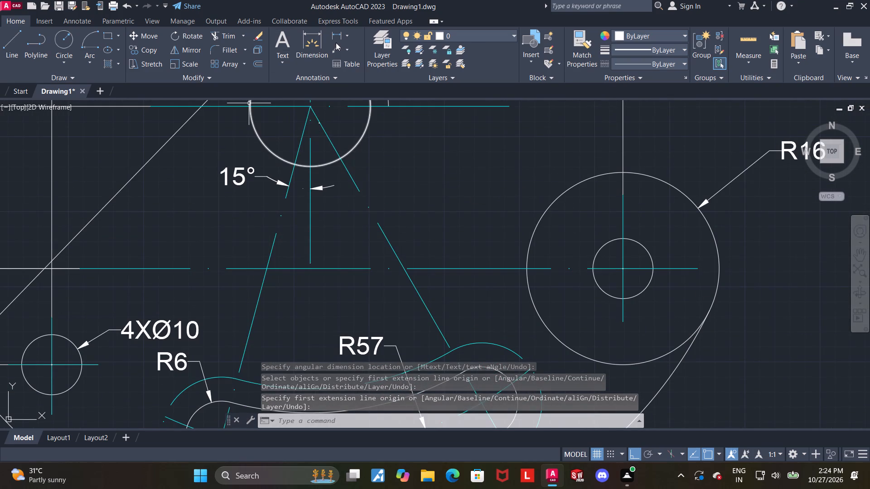
left_click(318, 42)
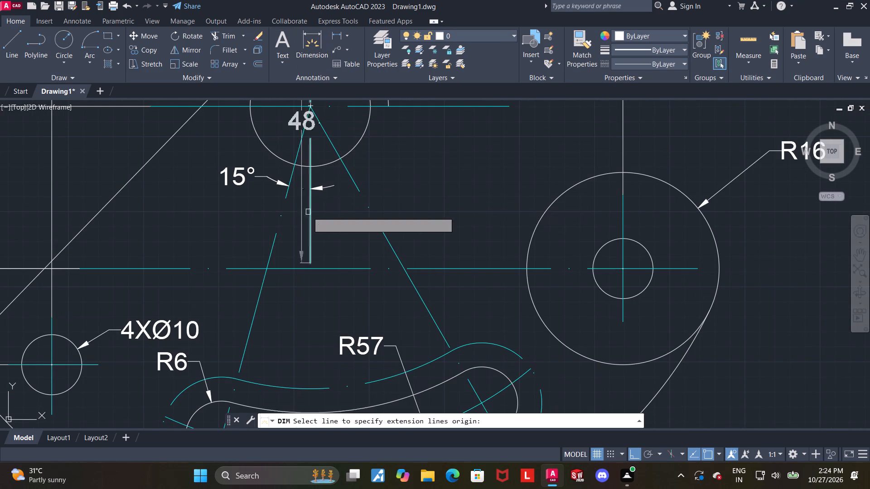
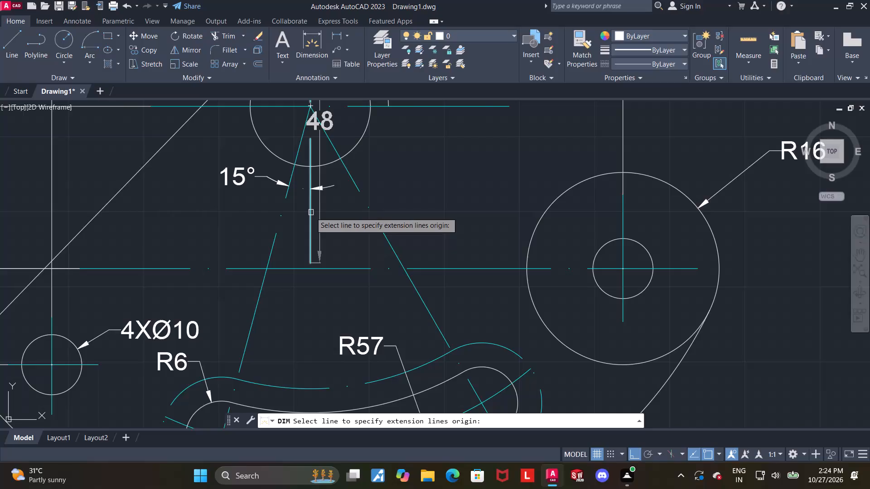
Dimension the angle between the vertical centreline and the right slanted centreline, placing it just below the horizontal centreline.
left_click(311, 212)
left_click(369, 212)
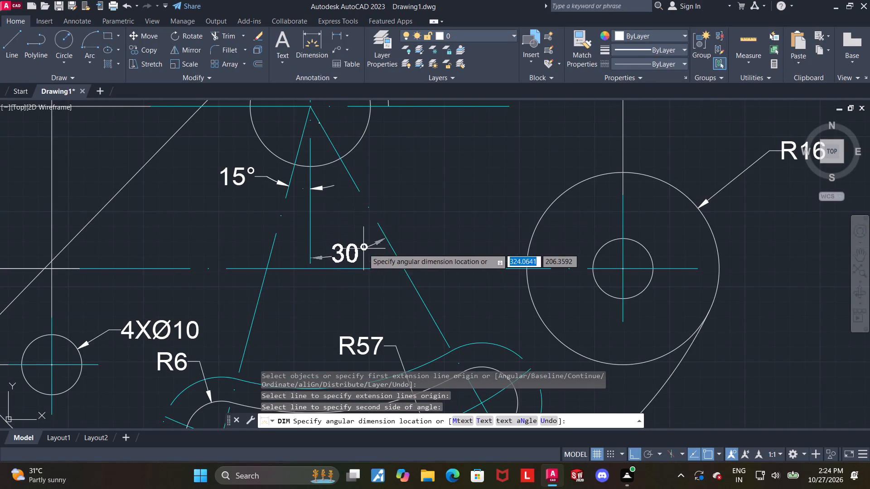
left_click(366, 291)
key("Escape")
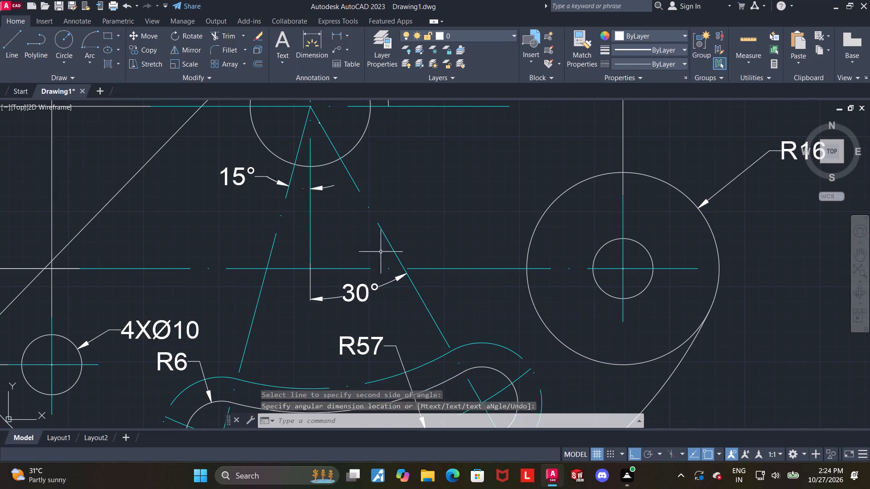
With ortho off, draw a line about 38 units long from the top circle's centre, down-left at 120°.
scroll(425, 212, "down", 1)
scroll(420, 206, "up", 1)
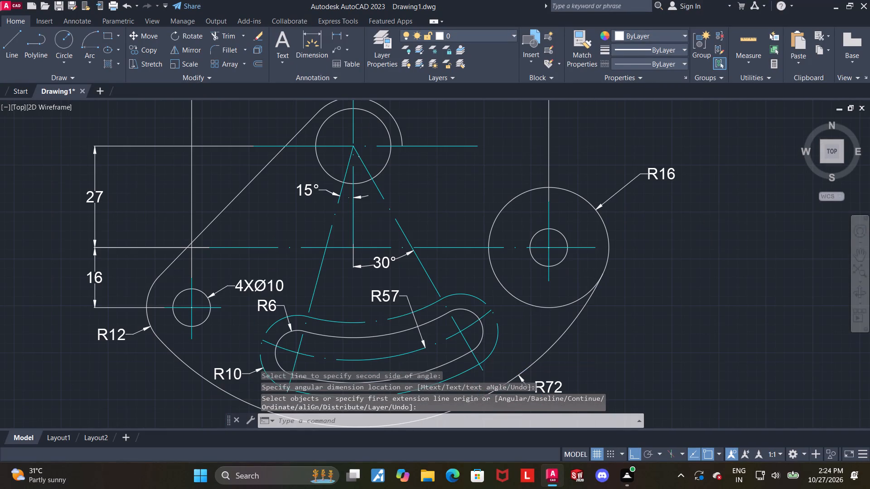
middle_click_drag(421, 209, 594, 291)
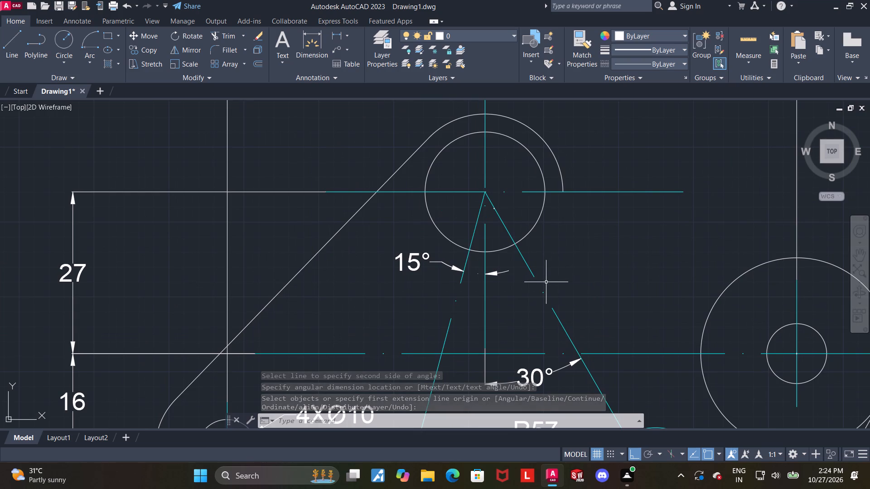
middle_click_drag(541, 282, 531, 245)
left_click(16, 42)
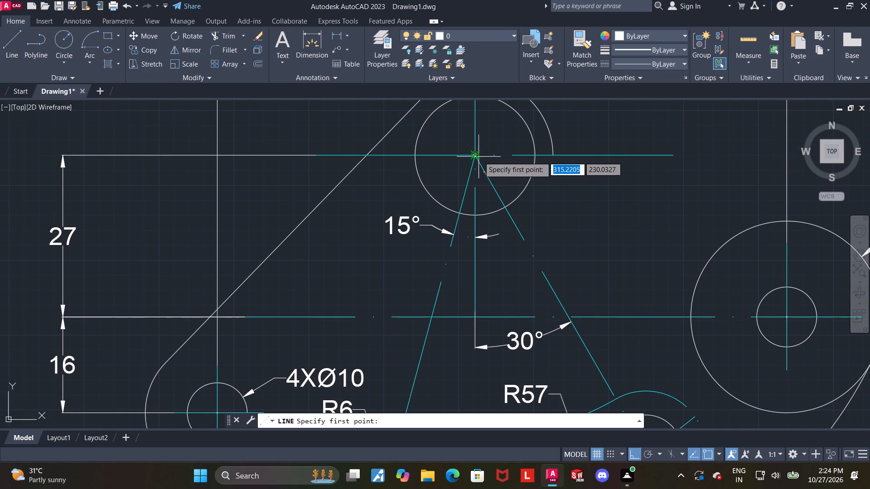
scroll(481, 157, "up", 4)
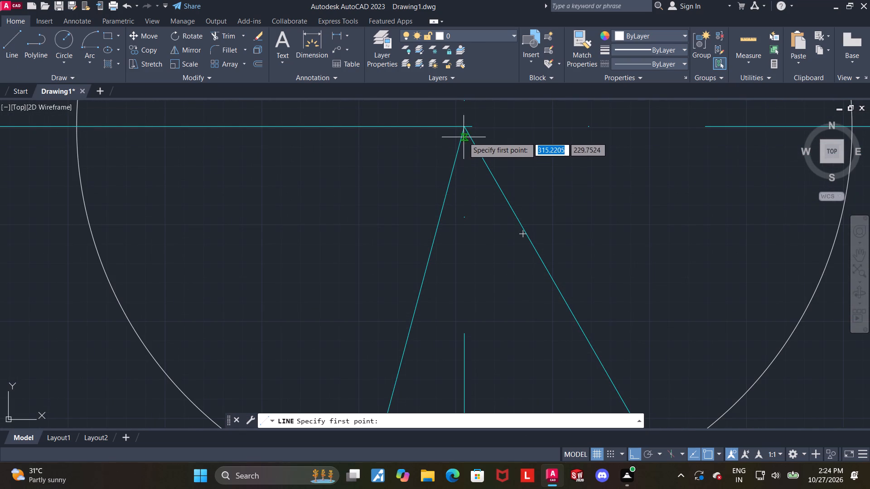
left_click(464, 126)
scroll(457, 141, "down", 6)
scroll(413, 201, "up", 2)
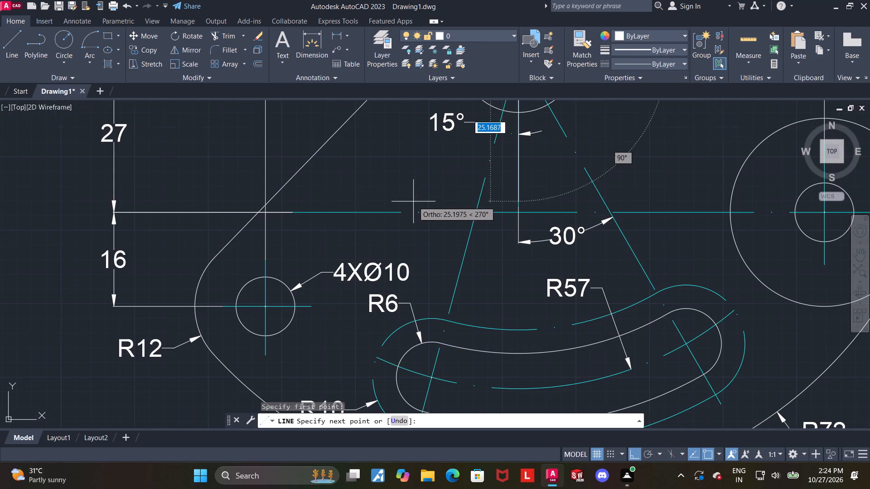
key("F8")
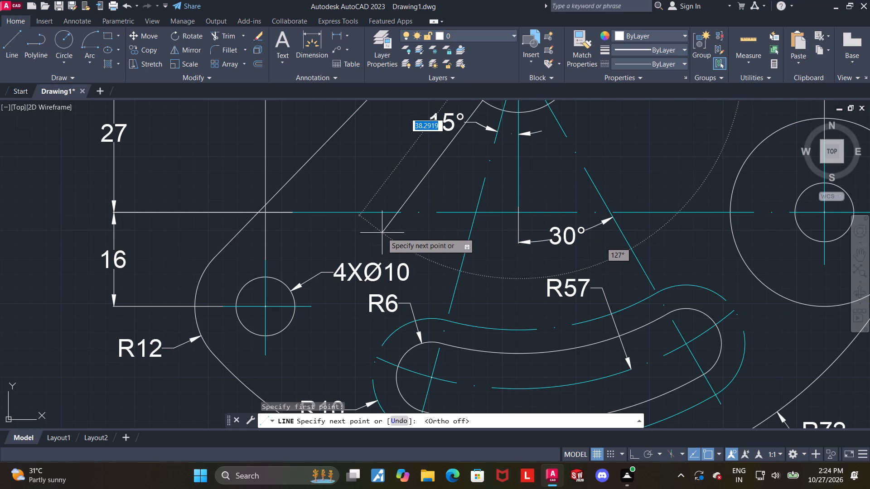
key("Tab")
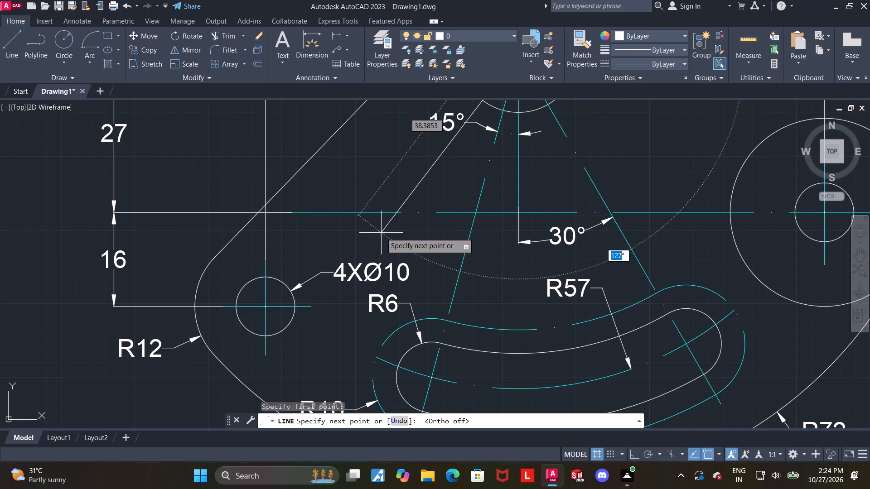
type("120")
key("Return")
key("Escape")
key("Escape")
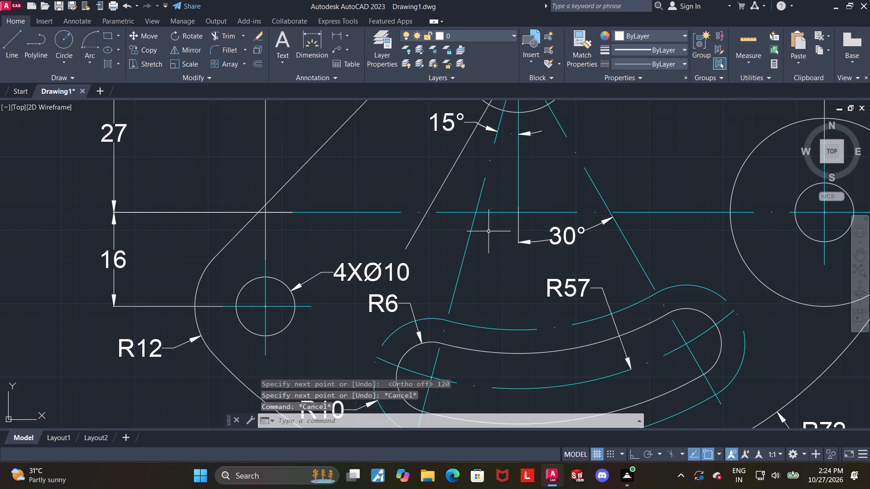
Give the new slanted line the ACAD_ISO04W100 linetype and cyan colour.
scroll(488, 232, "up", 1)
scroll(442, 202, "down", 3)
middle_click_drag(445, 179, 427, 194)
scroll(458, 184, "up", 1)
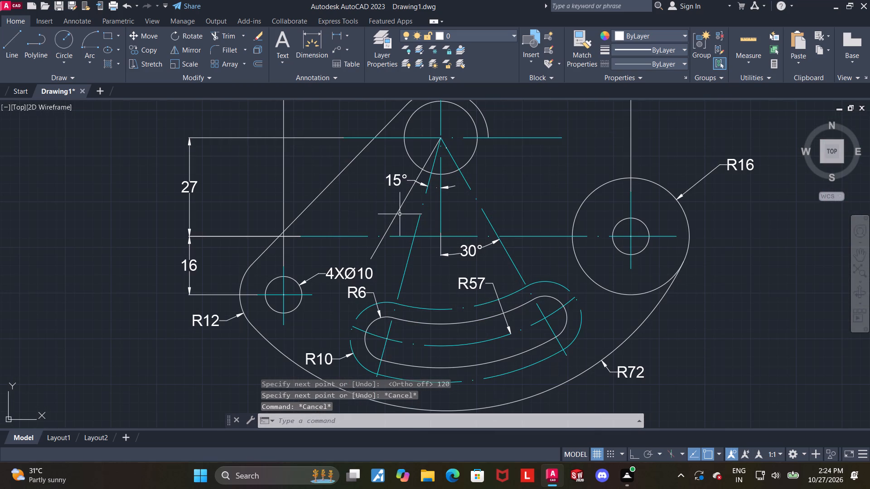
left_click(399, 212)
left_click(656, 60)
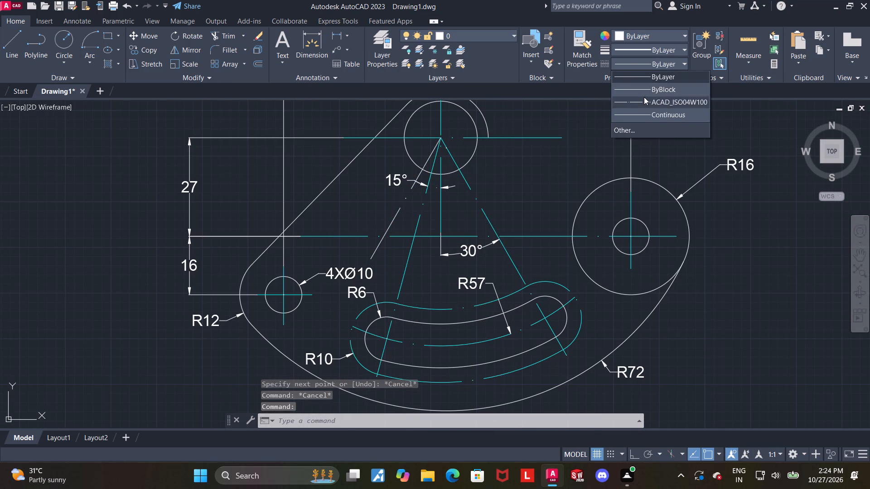
left_click(644, 97)
left_click(657, 28)
left_click(656, 32)
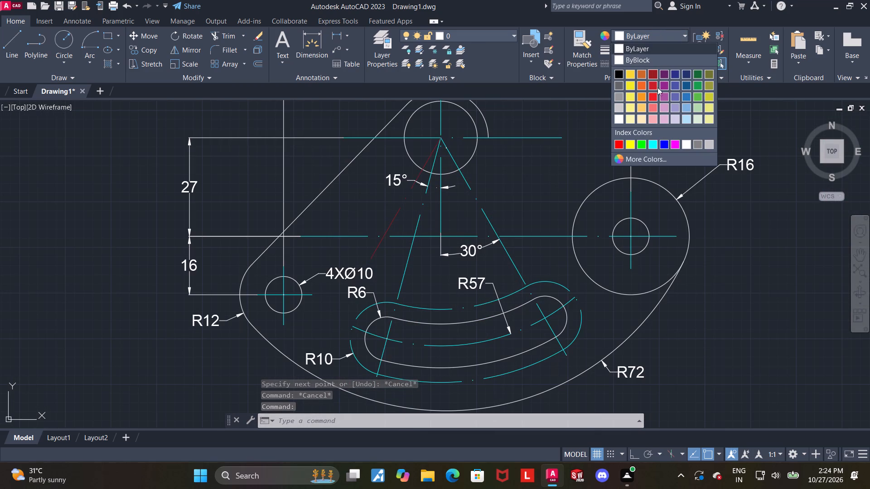
left_click(652, 149)
key("Escape")
Dimension the angle between the vertical centreline and the new left slanted centreline, placing it just below the 15° dimension.
scroll(396, 231, "up", 1)
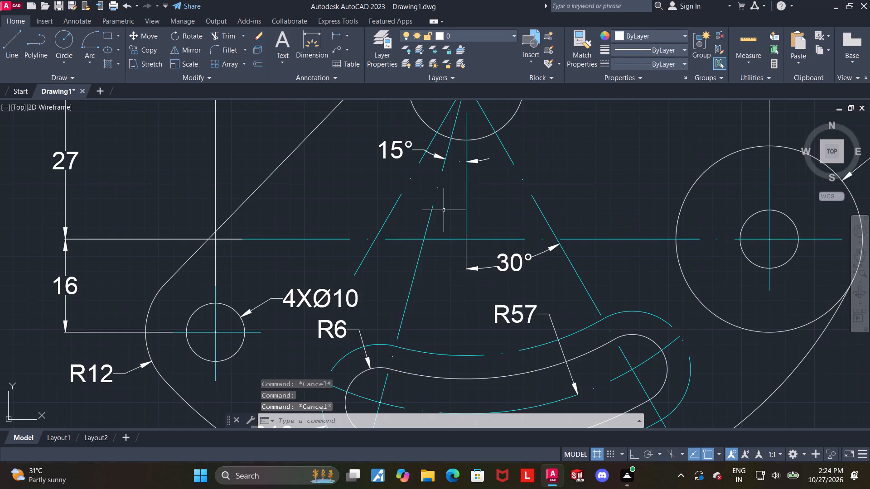
middle_click_drag(435, 178, 396, 216)
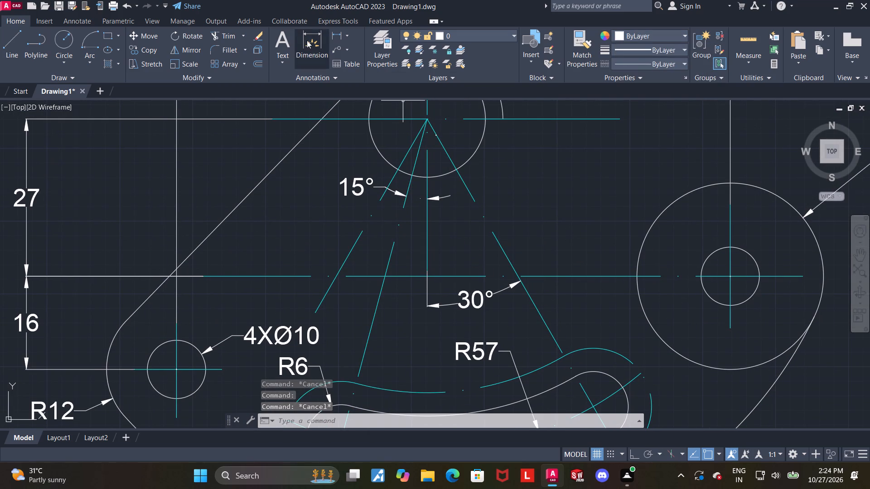
left_click(307, 40)
left_click(429, 221)
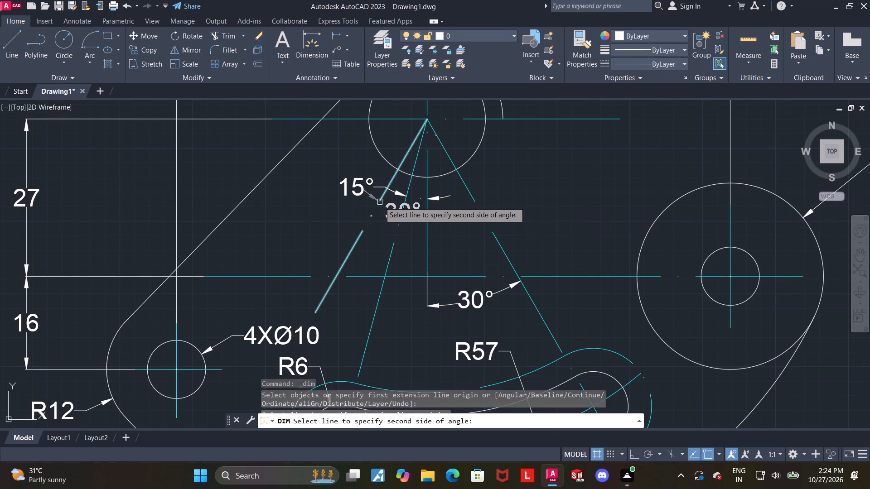
left_click(381, 204)
left_click(388, 214)
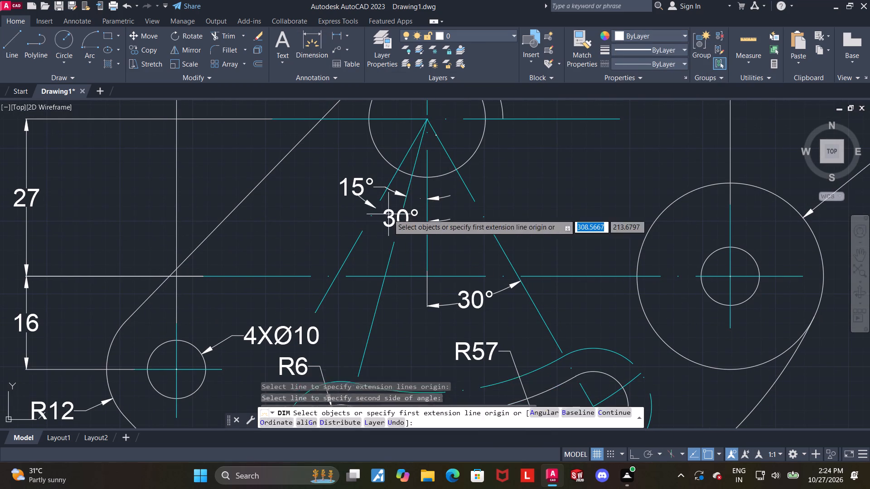
key("Escape")
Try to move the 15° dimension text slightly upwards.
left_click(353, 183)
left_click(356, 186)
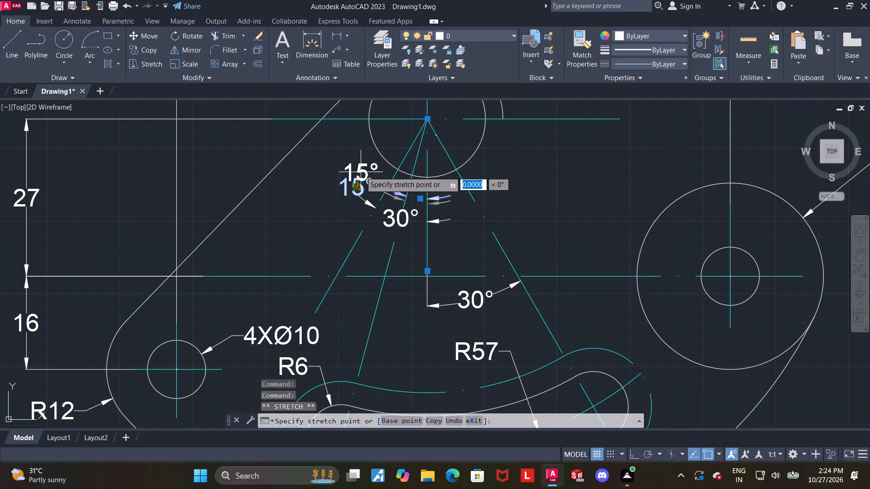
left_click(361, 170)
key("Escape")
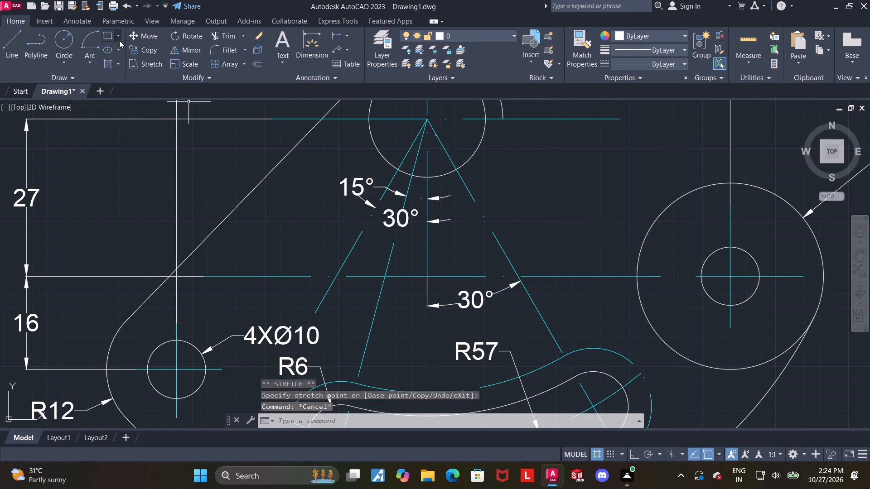
Draw a circle of diameter 10 where the new left slanted centreline crosses the horizontal centreline.
left_click(65, 46)
left_click(337, 276)
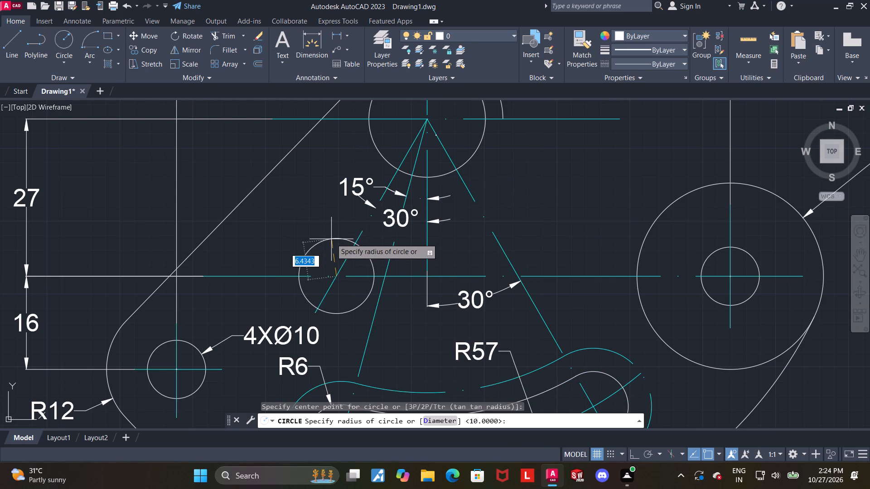
key("d")
key("Return")
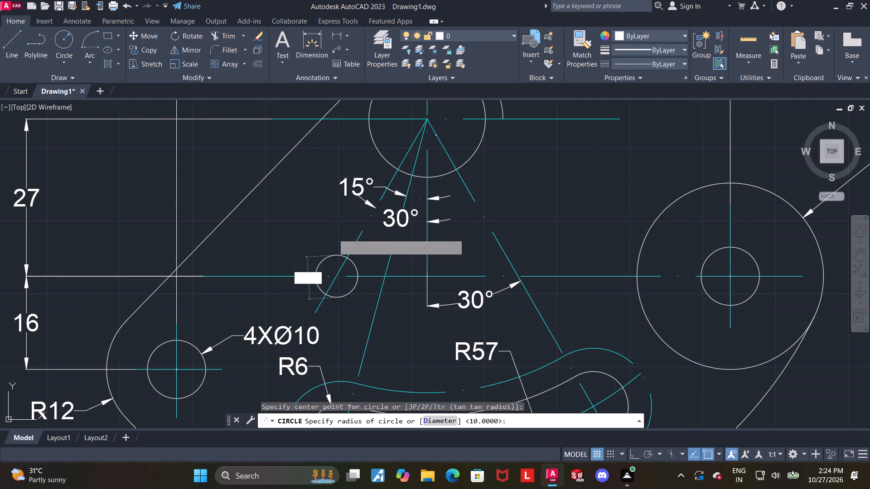
type("10")
key("Return")
key("Escape")
Draw a circle of diameter 10 centred in the top circle.
scroll(338, 211, "down", 2)
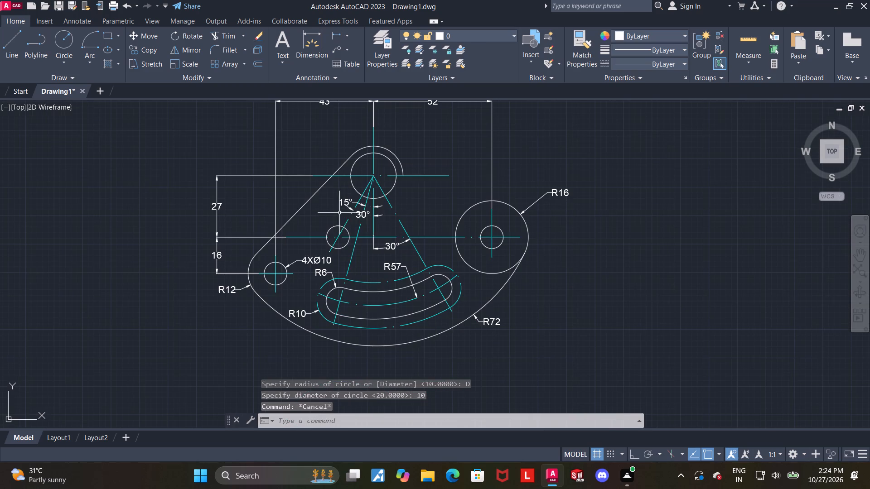
scroll(320, 119, "up", 1)
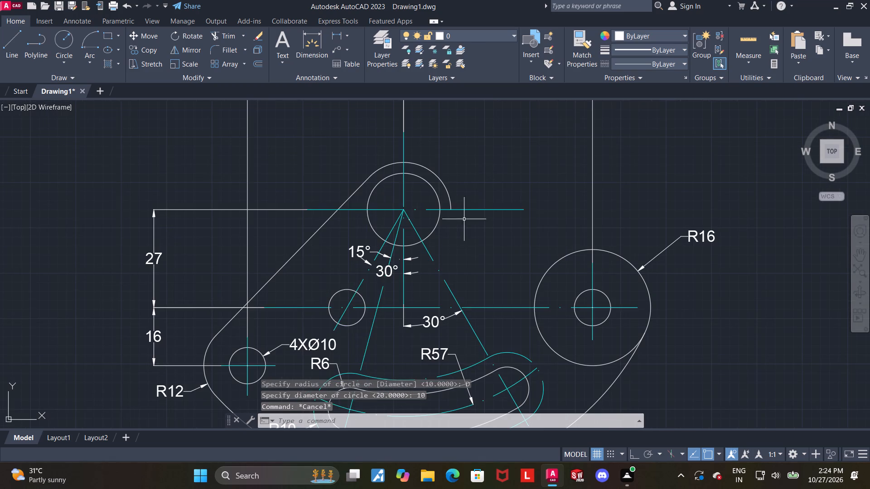
scroll(421, 184, "up", 2)
left_click(73, 38)
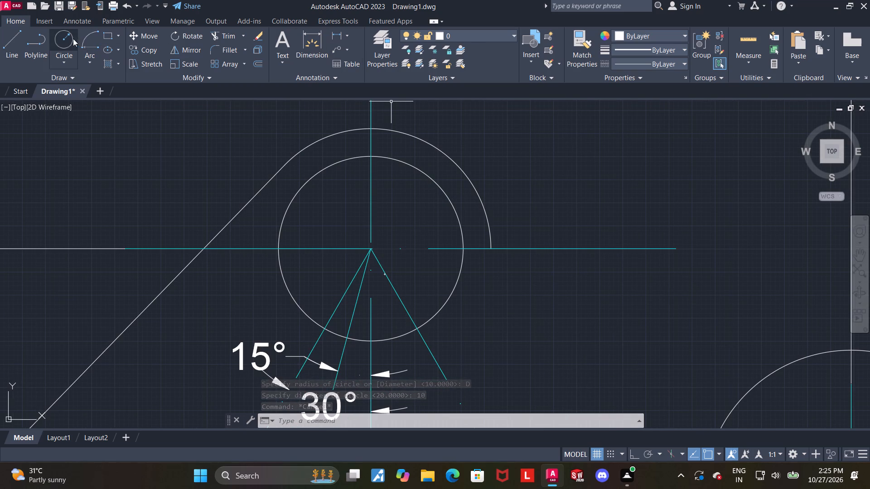
left_click(367, 246)
key("d")
key("Return")
type("10")
key("Return")
key("Escape")
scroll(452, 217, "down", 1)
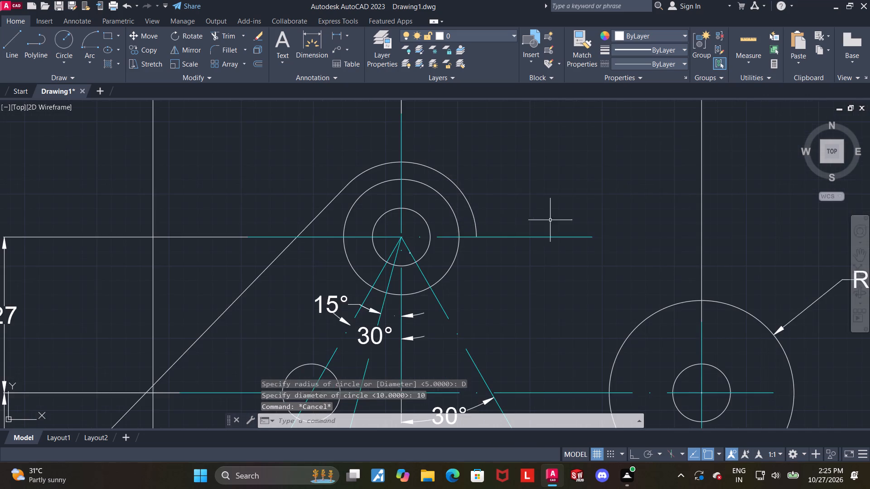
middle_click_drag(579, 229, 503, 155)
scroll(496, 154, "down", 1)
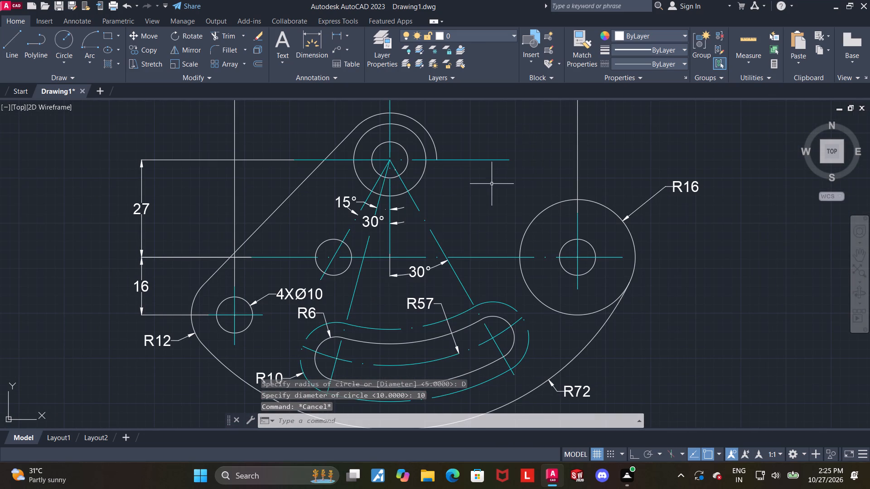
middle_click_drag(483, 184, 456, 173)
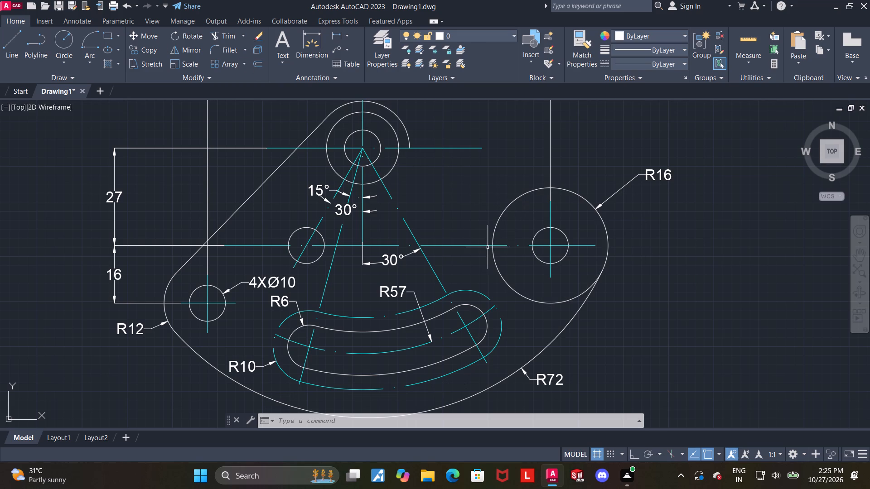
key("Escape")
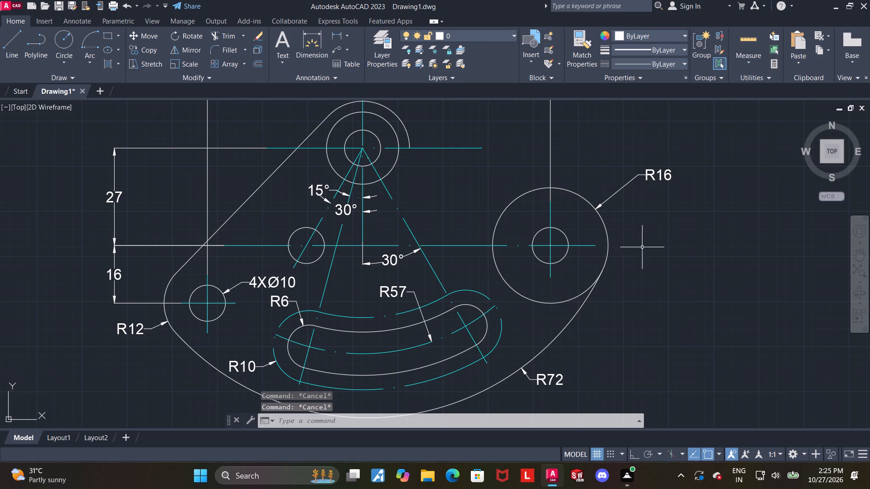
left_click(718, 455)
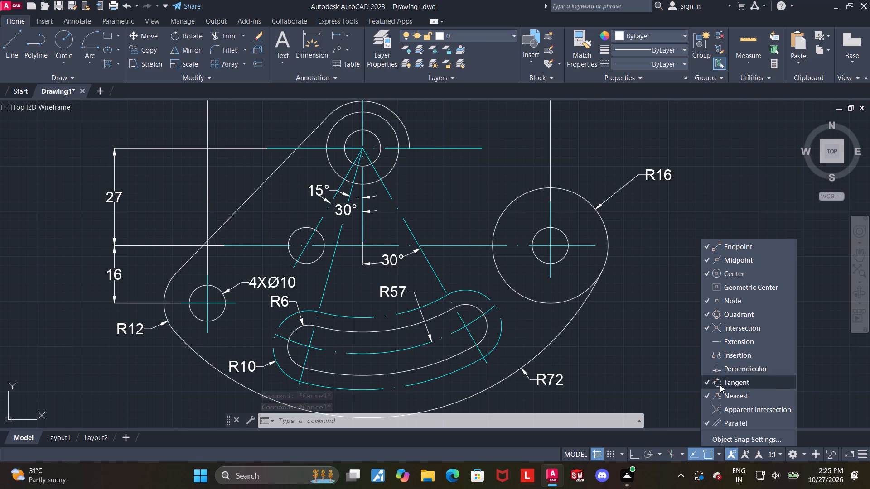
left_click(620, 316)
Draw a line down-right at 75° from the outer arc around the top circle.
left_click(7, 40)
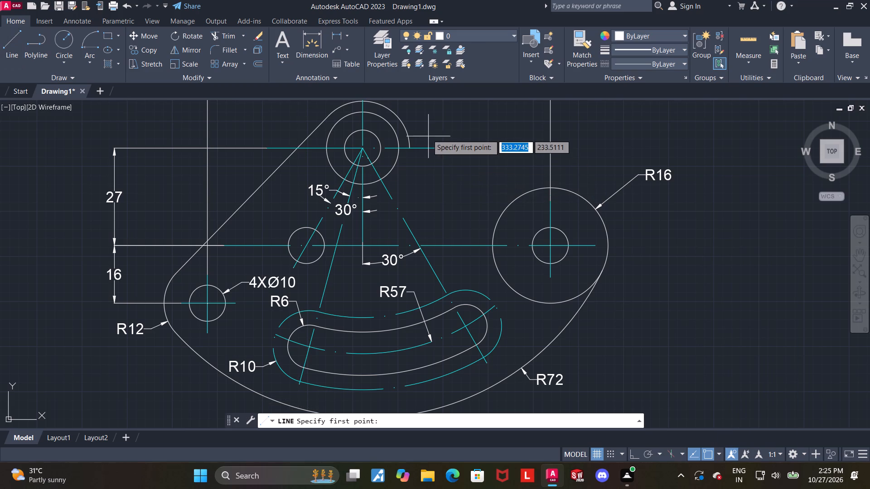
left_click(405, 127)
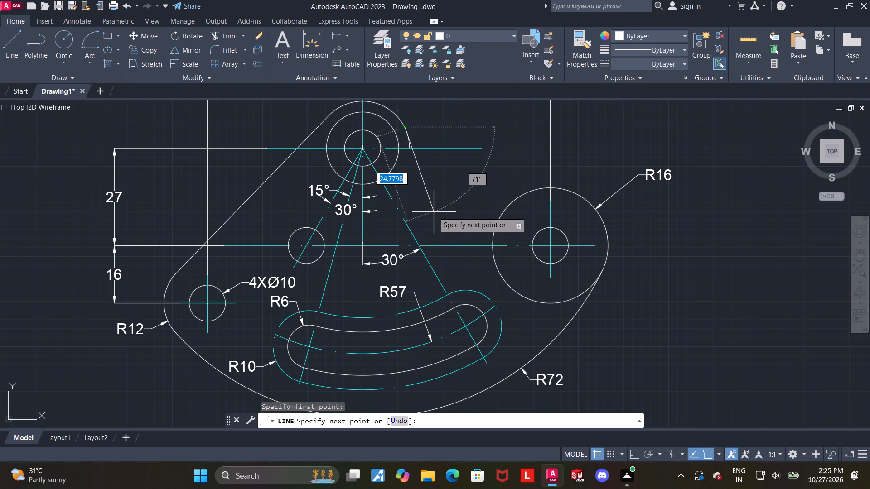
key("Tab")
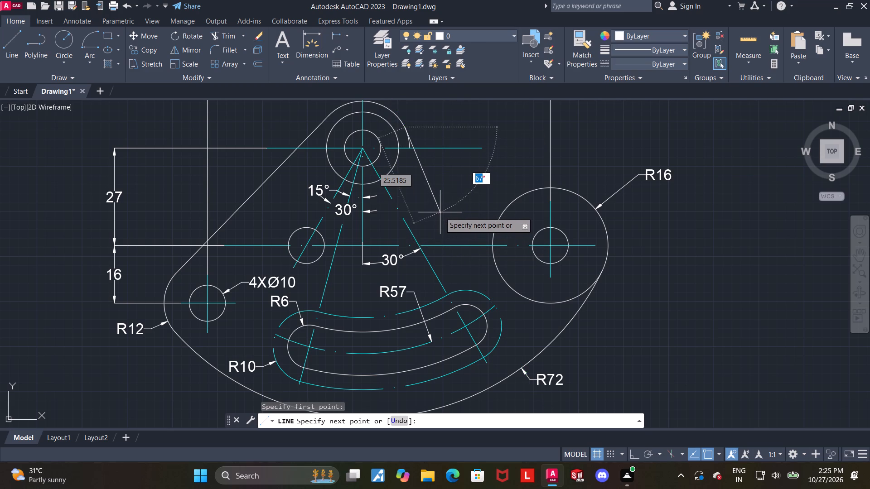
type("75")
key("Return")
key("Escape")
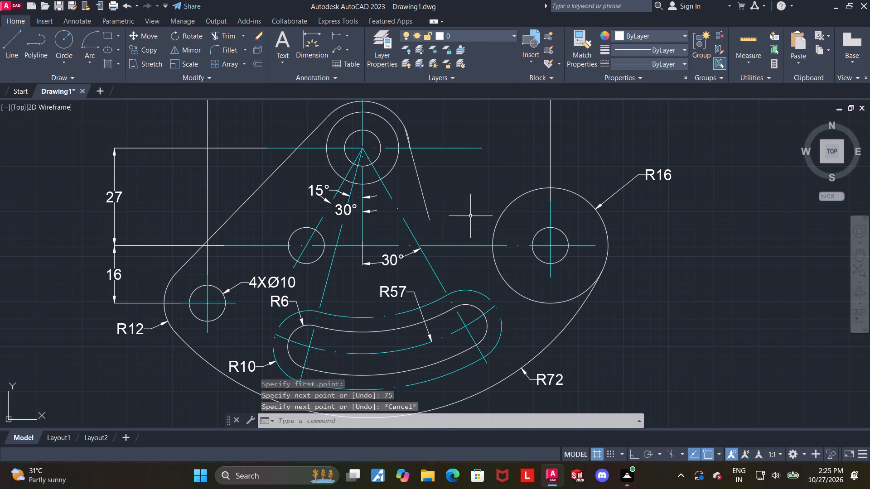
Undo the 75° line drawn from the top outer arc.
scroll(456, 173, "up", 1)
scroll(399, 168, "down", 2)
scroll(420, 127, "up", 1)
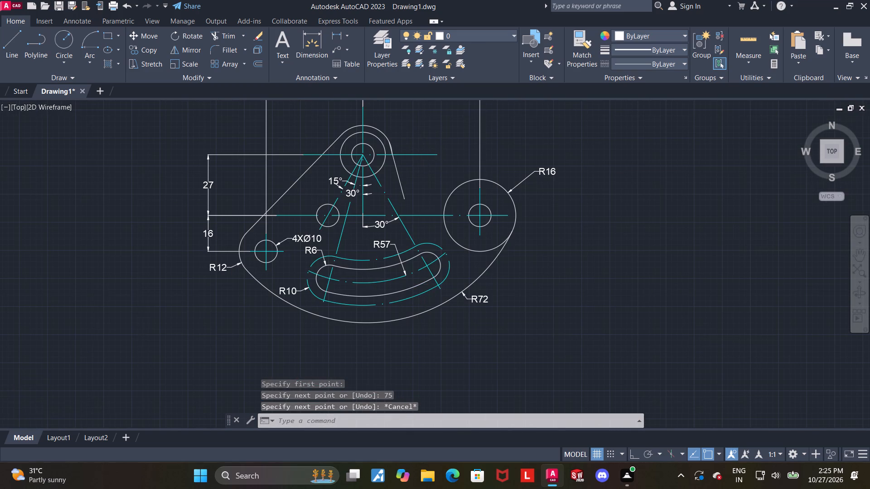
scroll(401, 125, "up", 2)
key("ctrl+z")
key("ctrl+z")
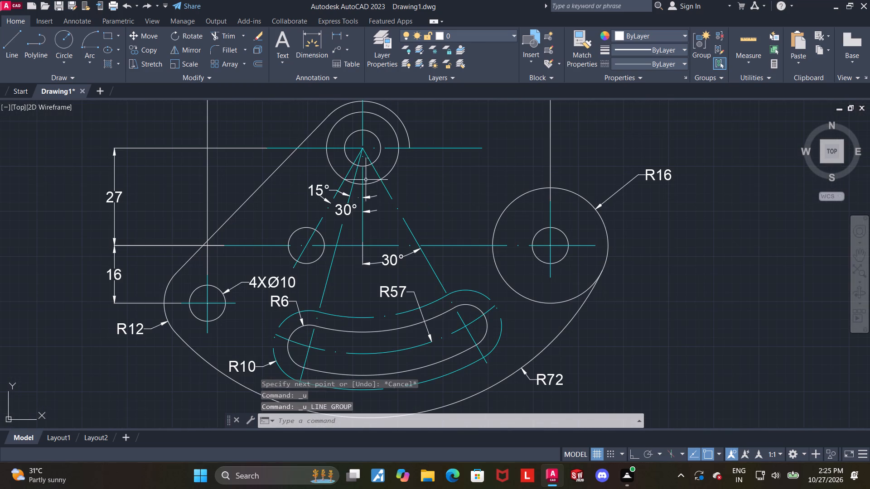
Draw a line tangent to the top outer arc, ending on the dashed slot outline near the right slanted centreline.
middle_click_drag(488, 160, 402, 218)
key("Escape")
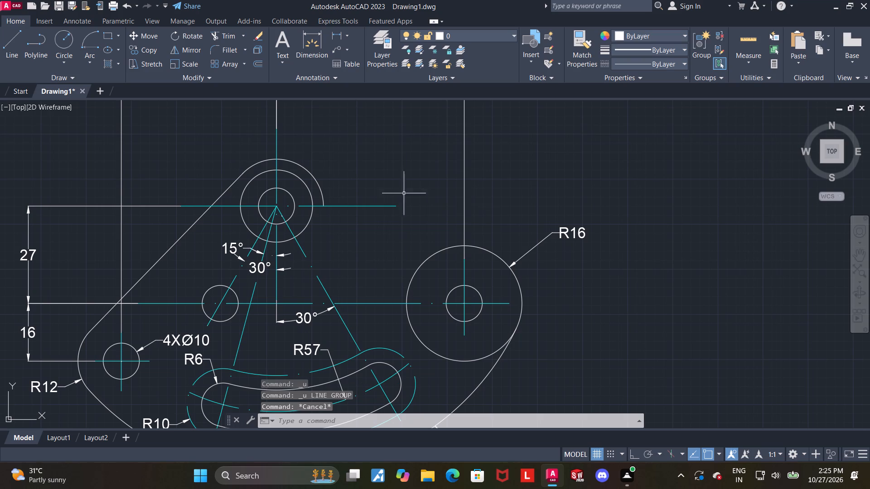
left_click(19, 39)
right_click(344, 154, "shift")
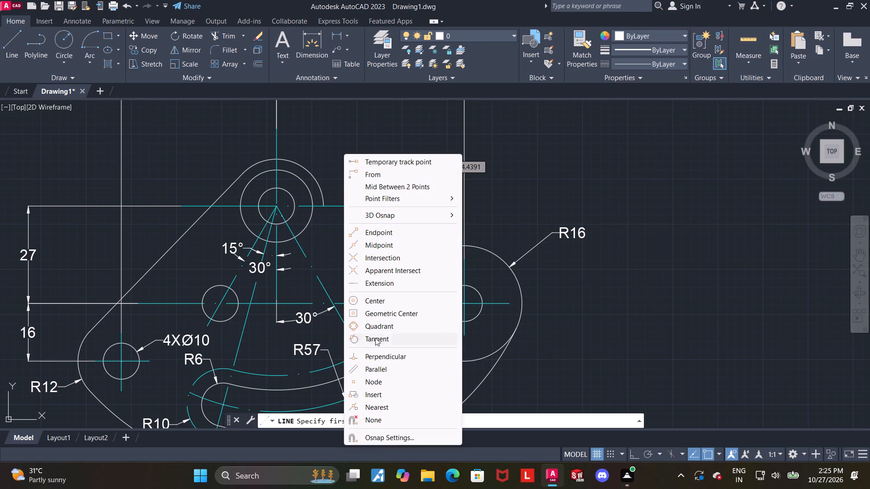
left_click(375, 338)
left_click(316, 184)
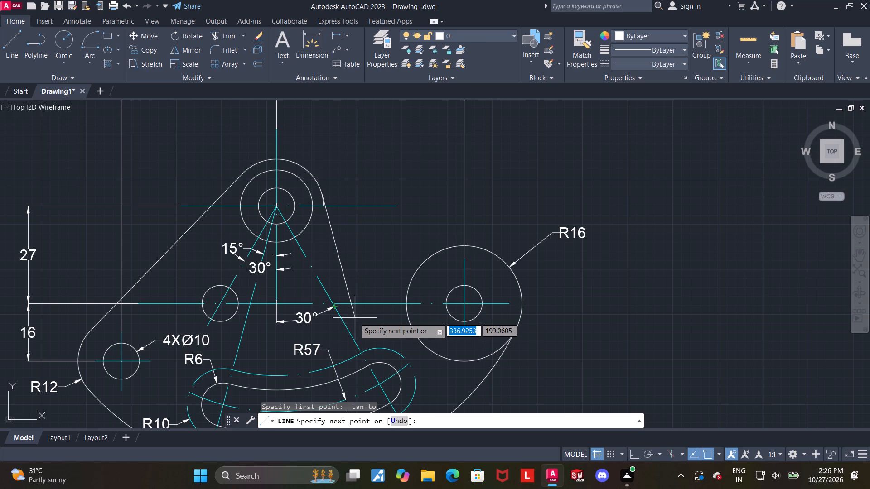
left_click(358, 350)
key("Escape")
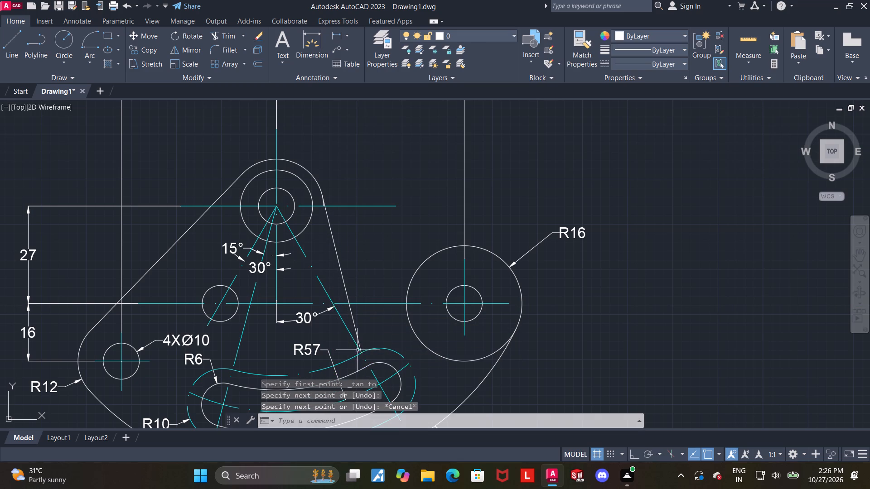
Check the angle between the new tangent line and the top circle's horizontal centreline.
left_click(312, 29)
scroll(341, 144, "up", 1)
left_click(351, 246)
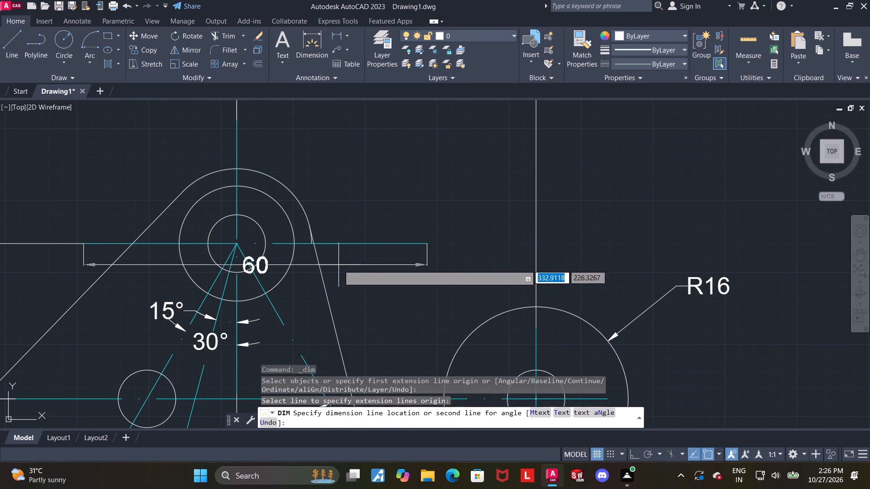
key("Escape")
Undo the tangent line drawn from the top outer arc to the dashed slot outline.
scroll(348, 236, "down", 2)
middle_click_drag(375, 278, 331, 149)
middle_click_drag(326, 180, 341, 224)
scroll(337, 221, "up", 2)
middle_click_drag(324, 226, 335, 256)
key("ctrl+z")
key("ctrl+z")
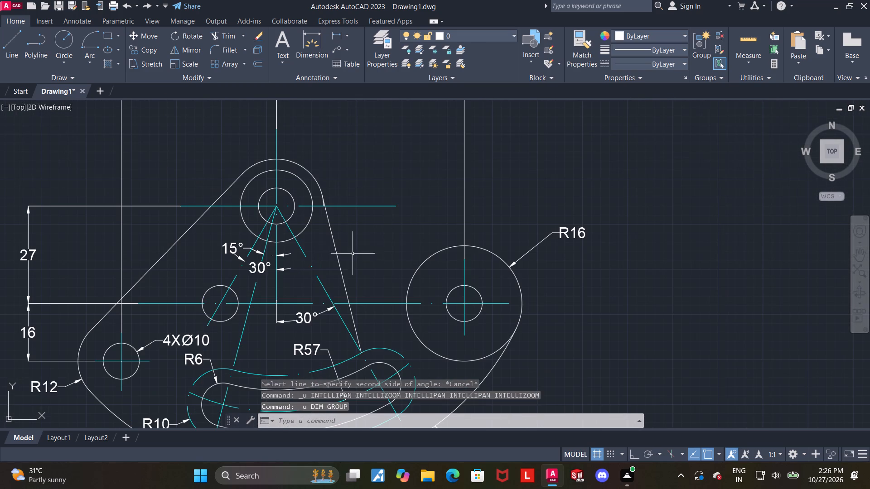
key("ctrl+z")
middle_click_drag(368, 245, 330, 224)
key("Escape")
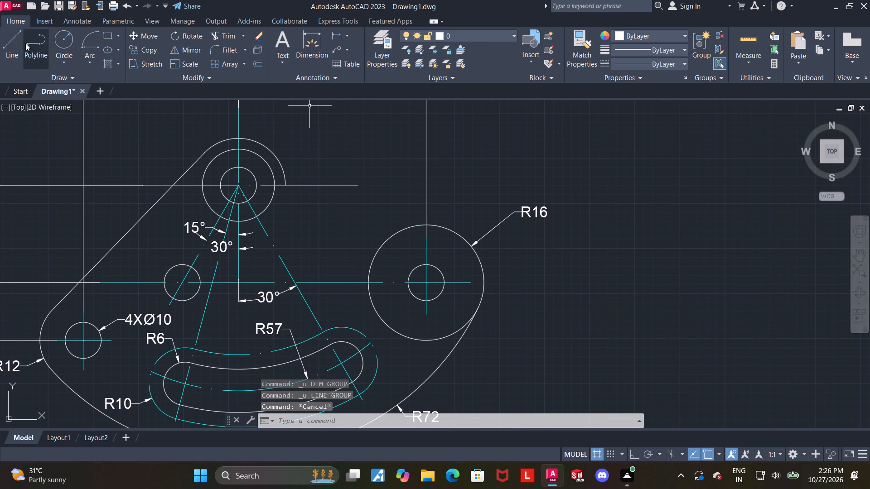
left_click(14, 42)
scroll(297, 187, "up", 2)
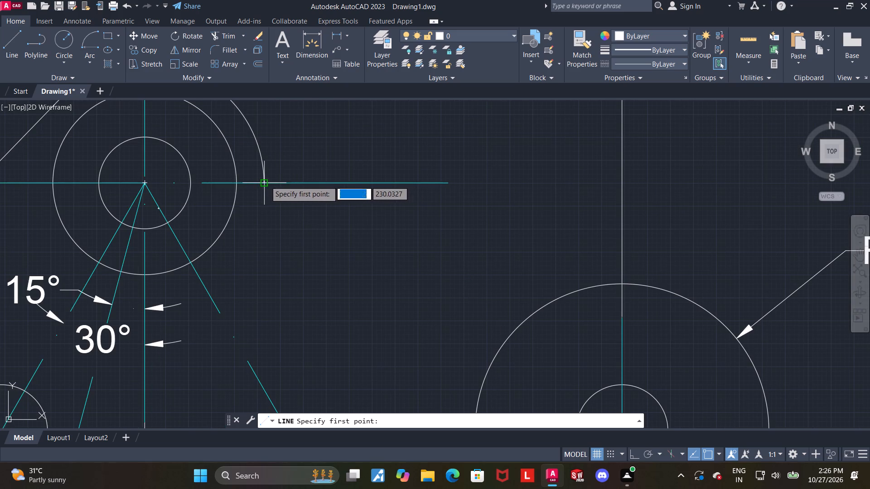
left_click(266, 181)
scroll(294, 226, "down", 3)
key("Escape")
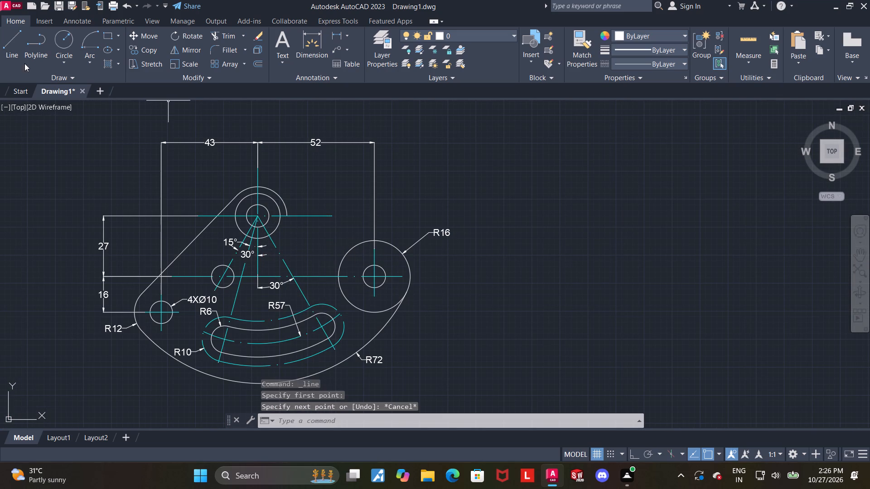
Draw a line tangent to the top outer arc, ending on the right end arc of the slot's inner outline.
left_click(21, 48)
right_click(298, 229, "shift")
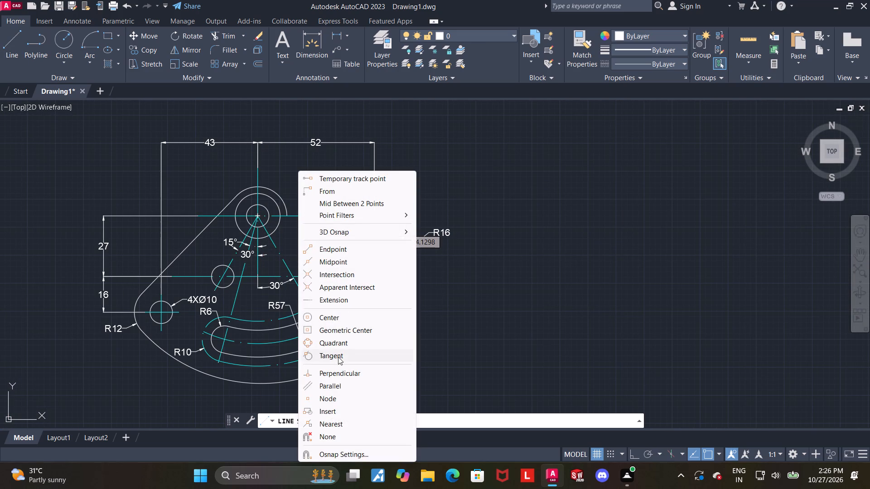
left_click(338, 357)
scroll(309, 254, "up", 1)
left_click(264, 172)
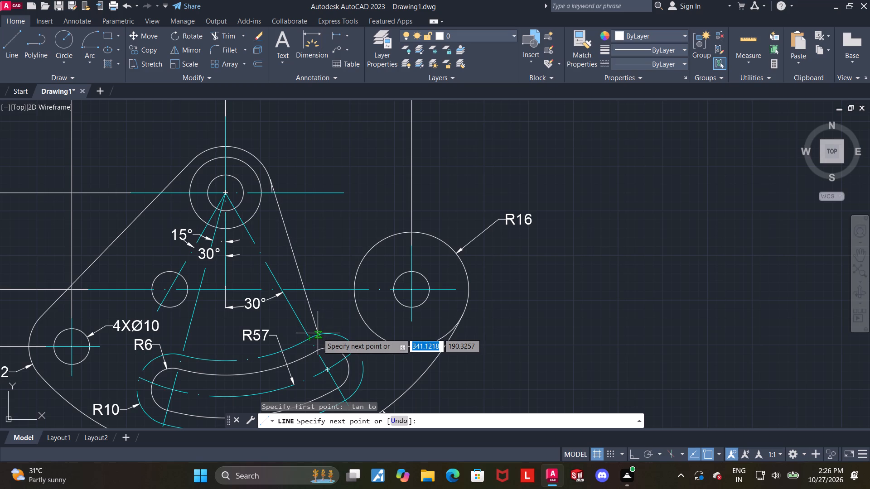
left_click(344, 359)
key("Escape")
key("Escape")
Check the angle between the redrawn tangent line and the top circle's horizontal centreline.
left_click(309, 46)
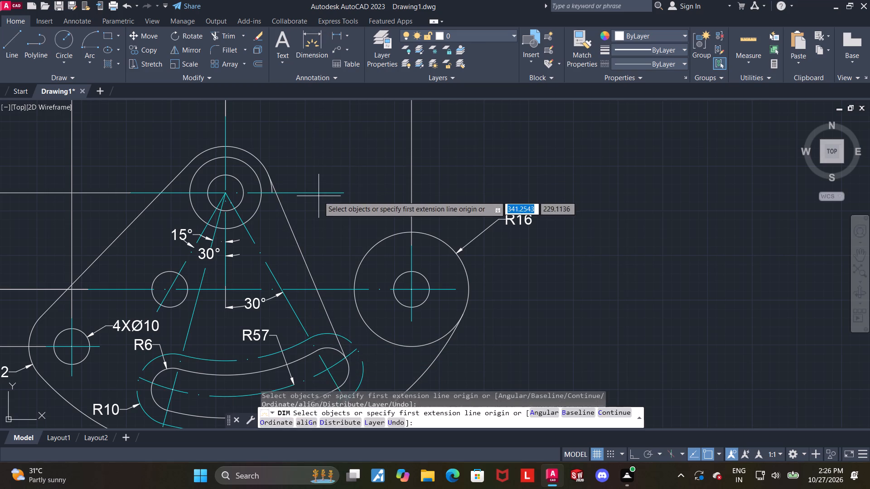
left_click(318, 191)
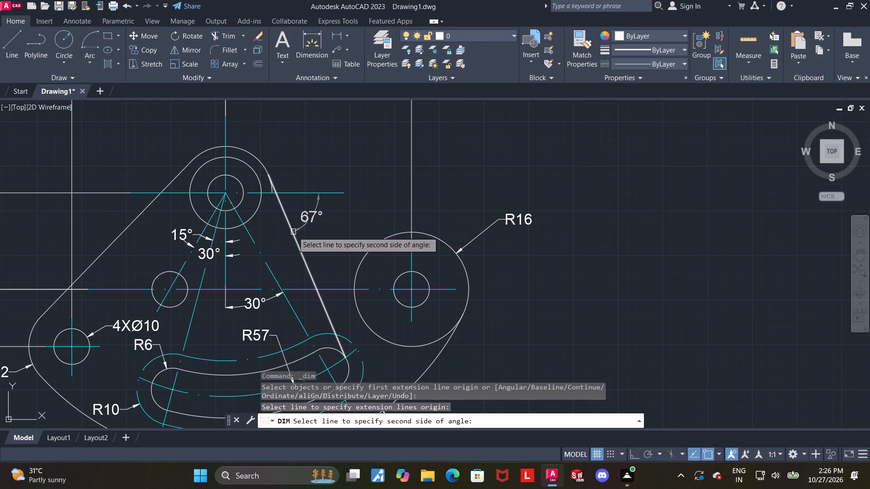
key("Escape")
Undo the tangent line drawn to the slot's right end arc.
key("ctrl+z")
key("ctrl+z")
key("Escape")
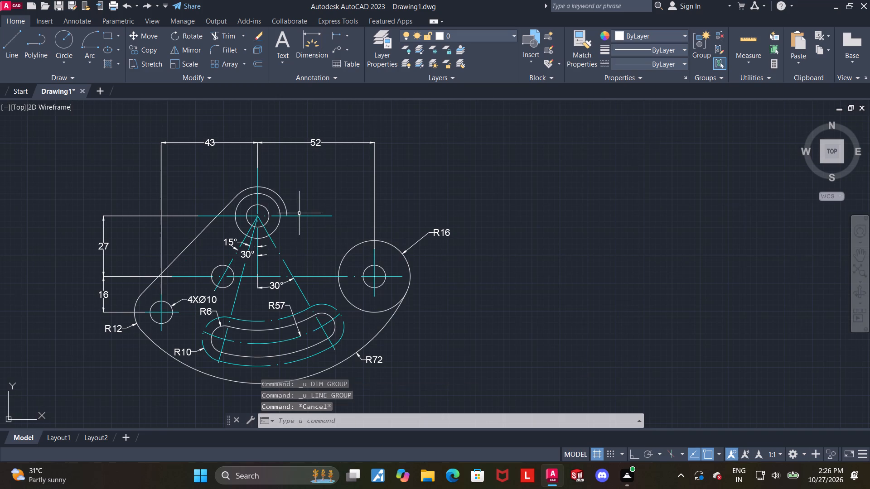
Draw a line tangent to the top outer arc, ending where the slot's inner upper edge meets its right end arc.
scroll(299, 213, "up", 3)
key("Escape")
left_click(10, 41)
right_click(339, 270, "shift")
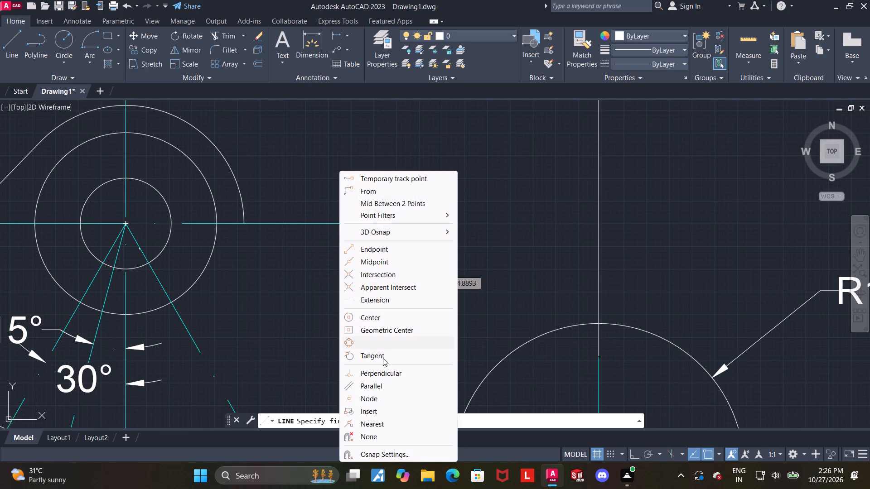
left_click(383, 358)
left_click(240, 189)
scroll(271, 230, "down", 4)
scroll(304, 273, "up", 2)
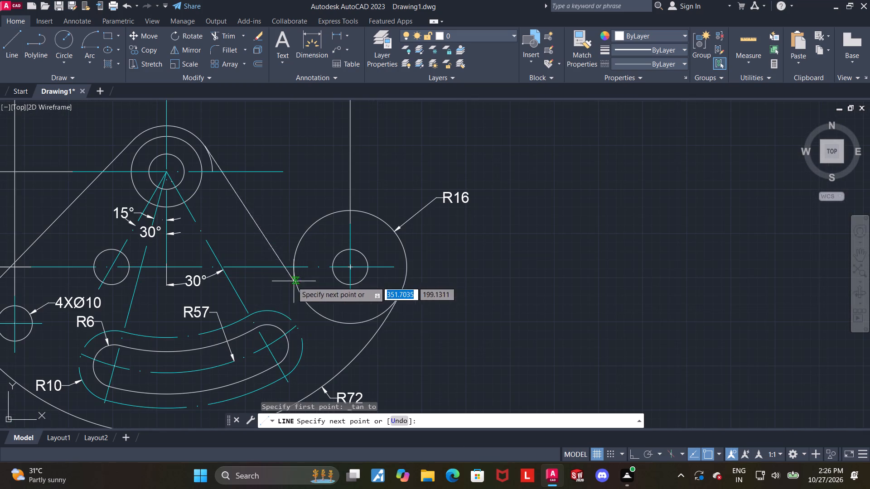
scroll(260, 307, "up", 1)
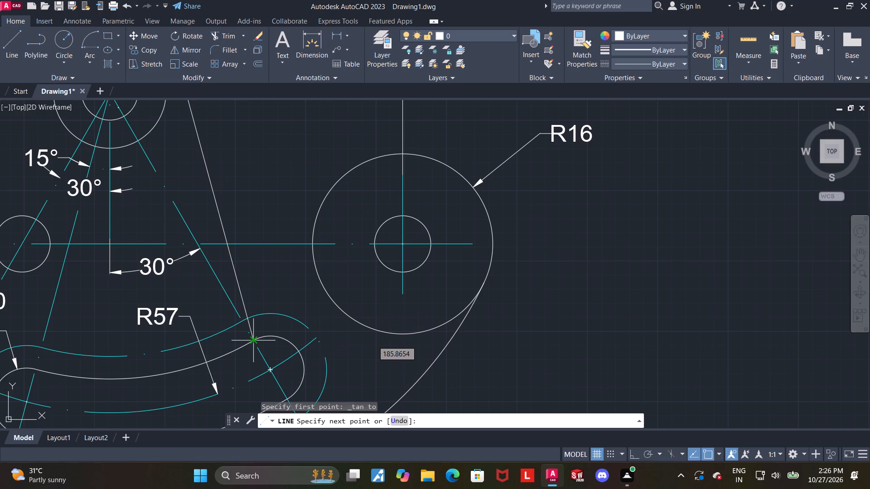
left_click(252, 341)
key("Escape")
Add an angular dimension between the top circle's horizontal centreline and the new tangent line, placed outside the part.
middle_click_drag(275, 221, 298, 292)
left_click(307, 53)
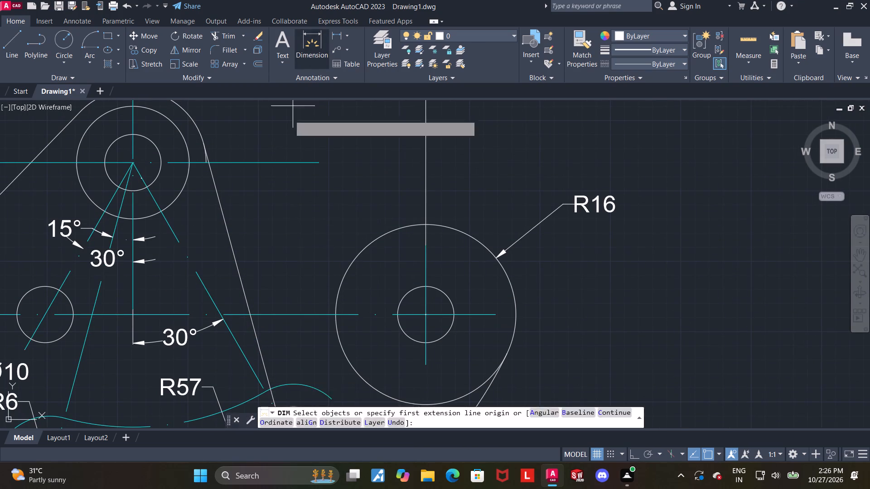
left_click(250, 165)
left_click(219, 199)
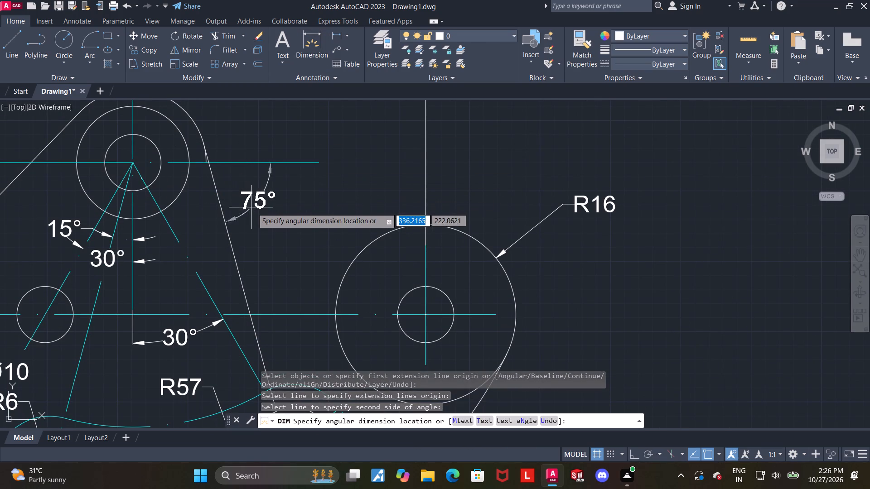
left_click(256, 210)
key("Escape")
Trim the leftover end of the top outer arc beyond its tangency with the new line.
scroll(201, 167, "up", 2)
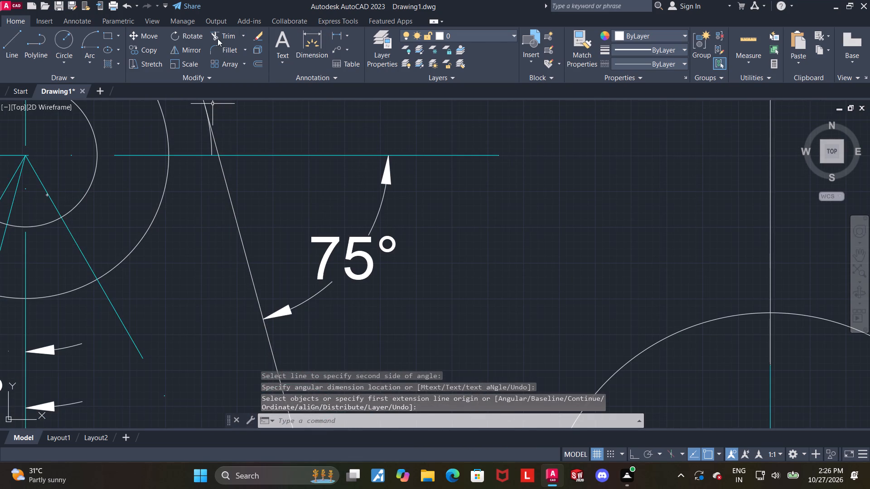
left_click(217, 38)
left_click(211, 142)
scroll(248, 183, "down", 3)
key("Escape")
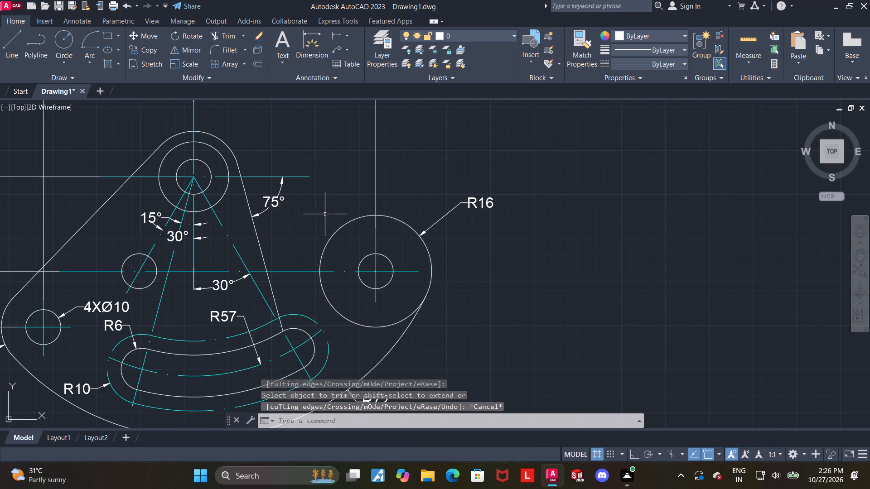
Trim the lower end of the 75° line between the dashed and solid slot outlines.
scroll(248, 189, "up", 2)
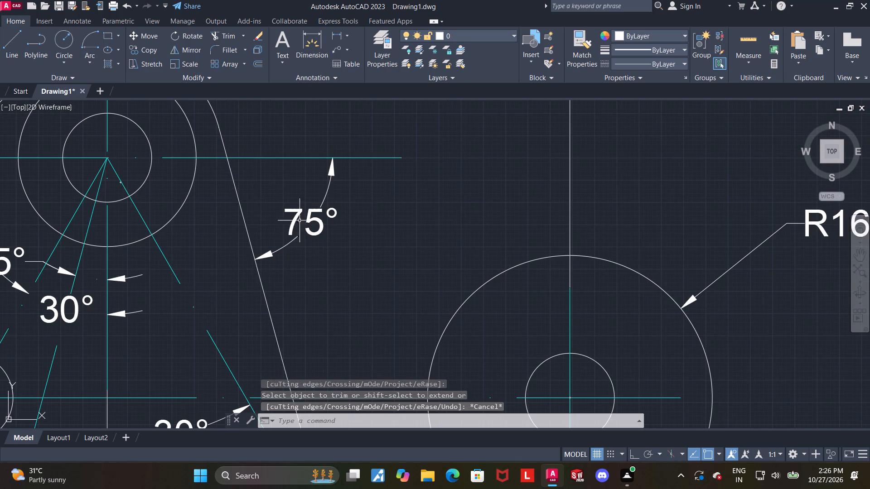
middle_click_drag(330, 231, 401, 264)
scroll(440, 254, "down", 3)
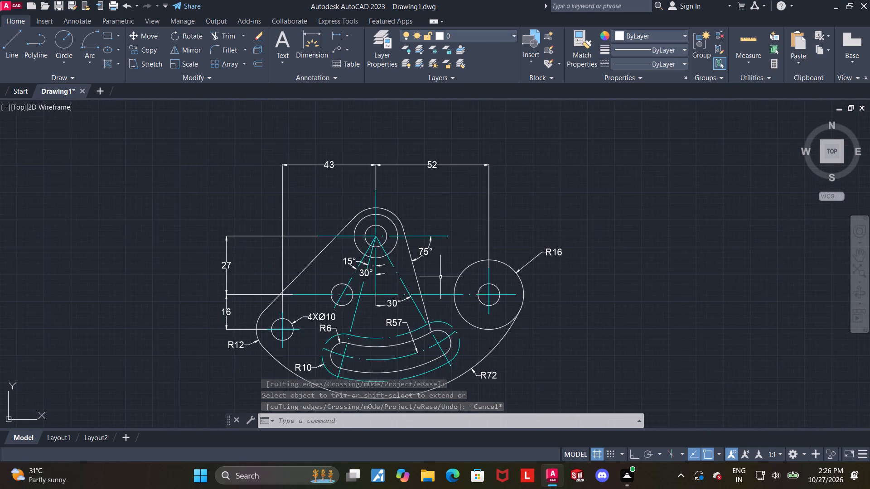
middle_click_drag(440, 278, 383, 206)
scroll(379, 232, "up", 2)
key("Escape")
left_click(207, 34)
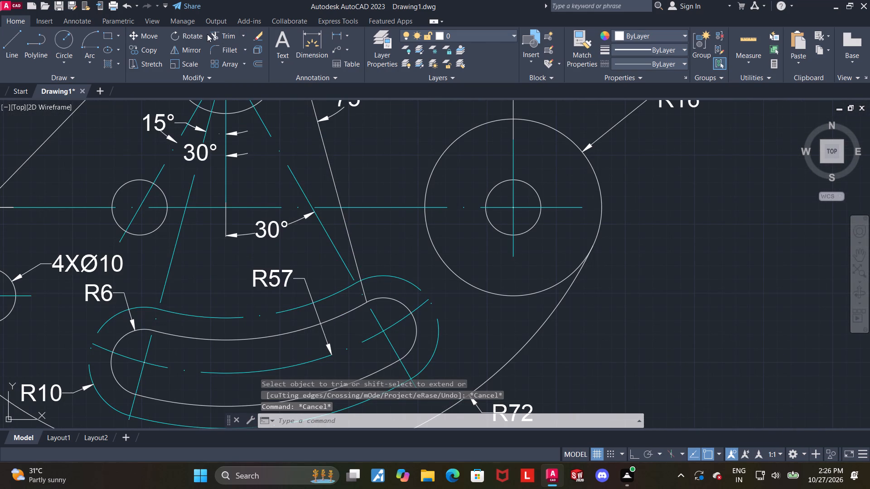
left_click(219, 35)
left_click(364, 289)
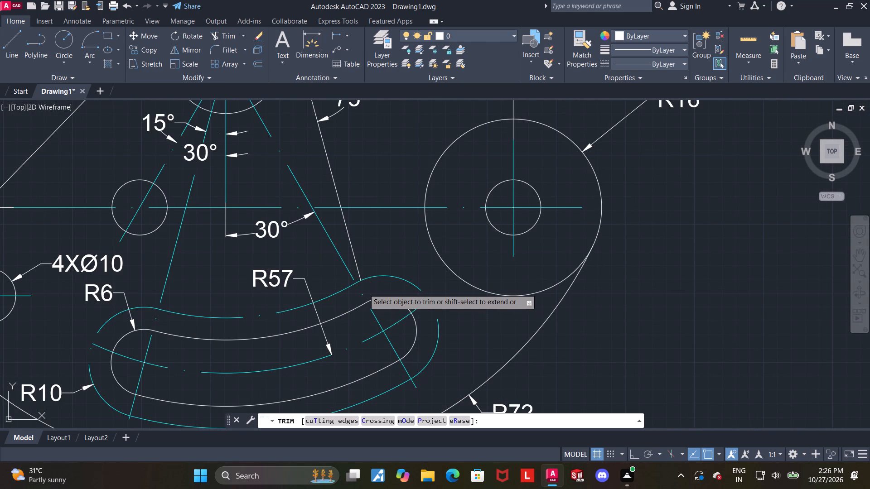
scroll(380, 253, "down", 1)
middle_click_drag(382, 243, 337, 262)
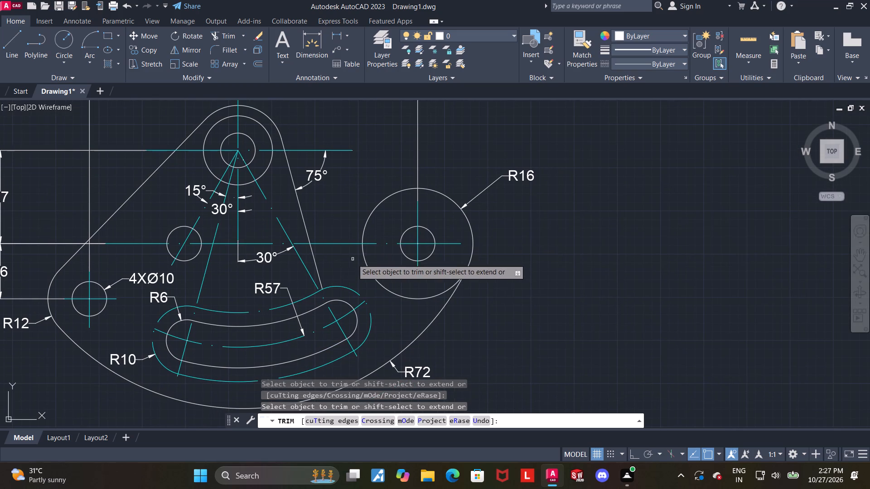
key("Escape")
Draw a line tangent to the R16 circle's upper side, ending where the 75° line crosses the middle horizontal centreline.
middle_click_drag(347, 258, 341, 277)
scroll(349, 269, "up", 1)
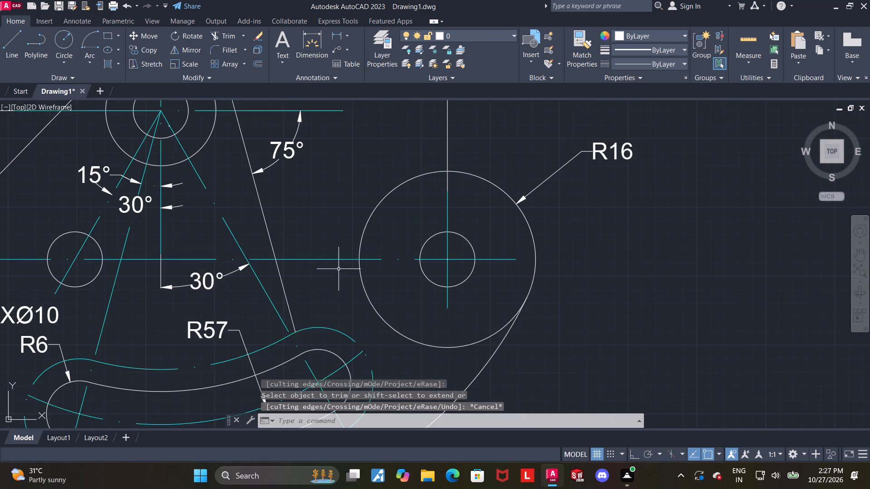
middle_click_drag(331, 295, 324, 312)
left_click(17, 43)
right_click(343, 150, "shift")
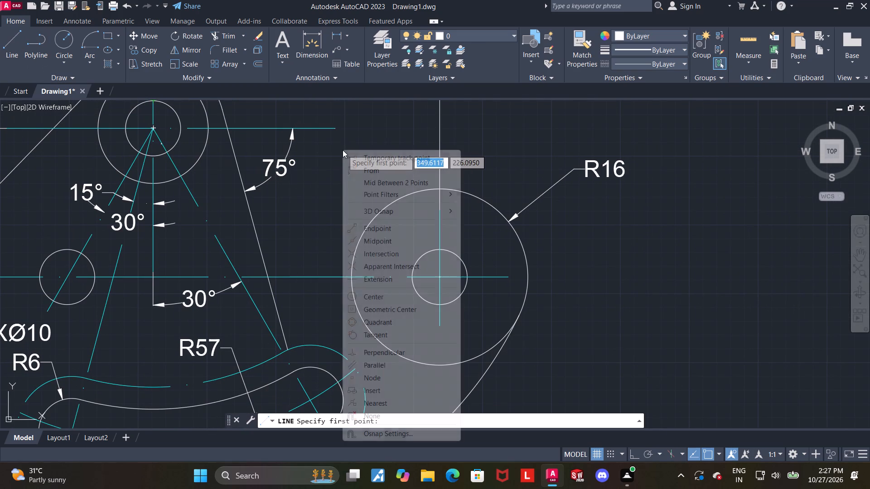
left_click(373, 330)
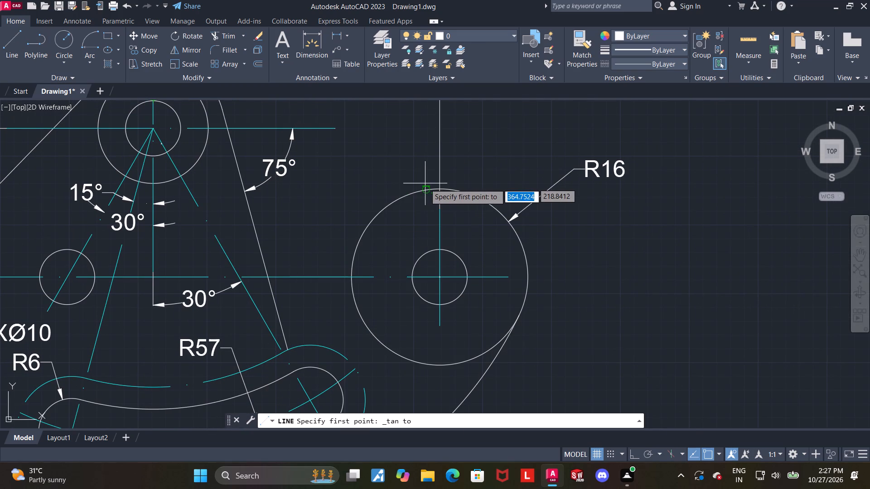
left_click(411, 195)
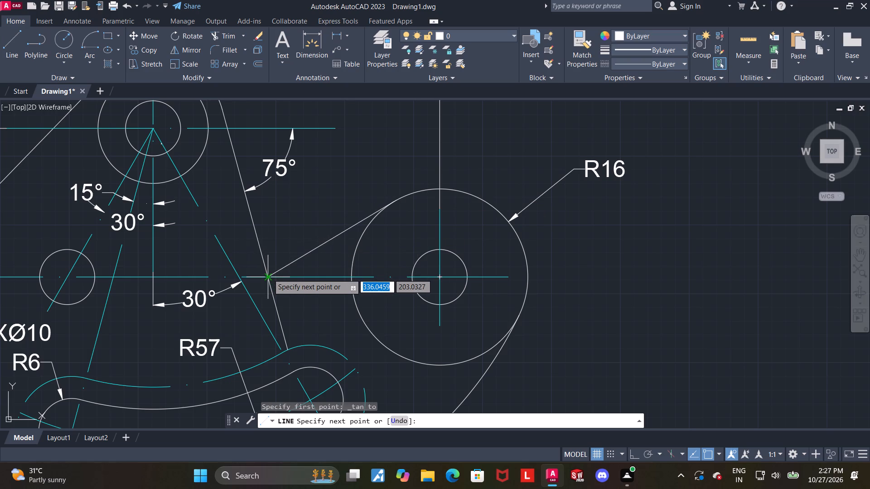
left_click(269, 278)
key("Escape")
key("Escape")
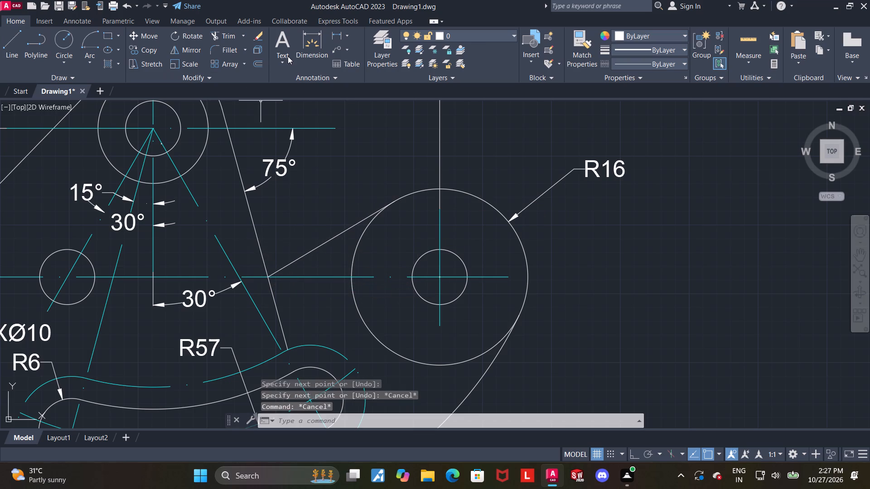
Check the angle of the new line tangent to the R16 circle.
left_click(301, 46)
left_click(324, 245)
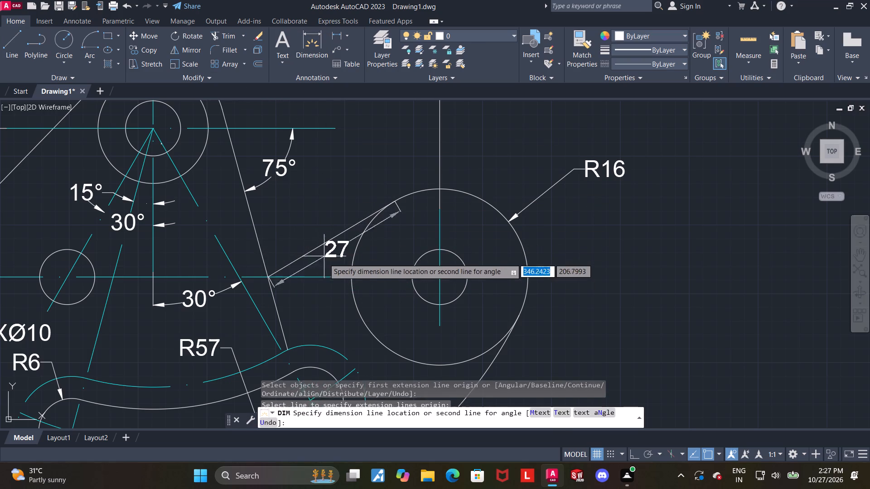
key("Escape")
key("Escape")
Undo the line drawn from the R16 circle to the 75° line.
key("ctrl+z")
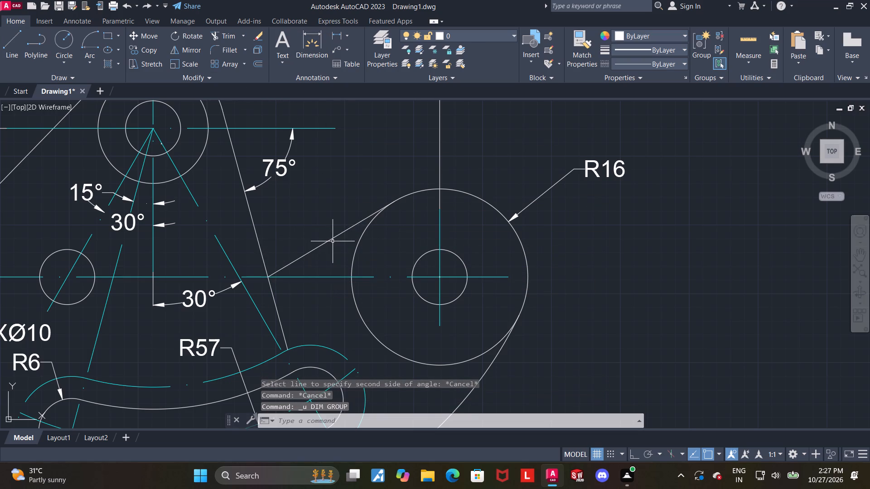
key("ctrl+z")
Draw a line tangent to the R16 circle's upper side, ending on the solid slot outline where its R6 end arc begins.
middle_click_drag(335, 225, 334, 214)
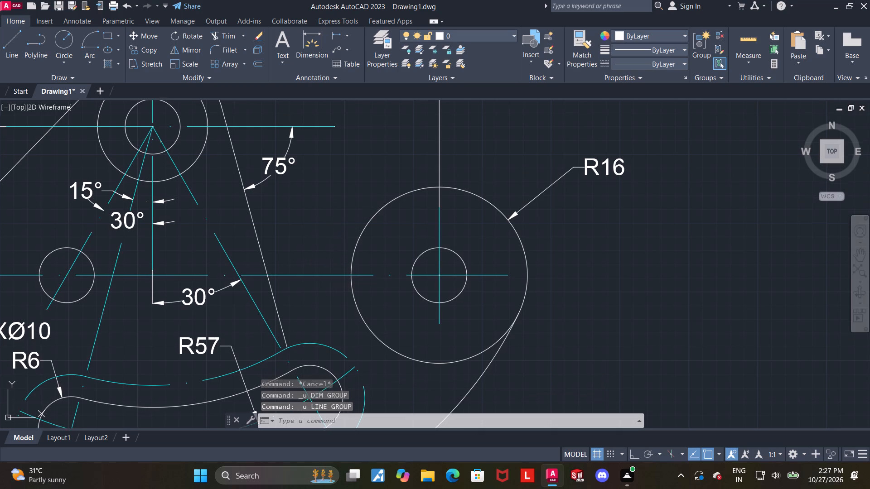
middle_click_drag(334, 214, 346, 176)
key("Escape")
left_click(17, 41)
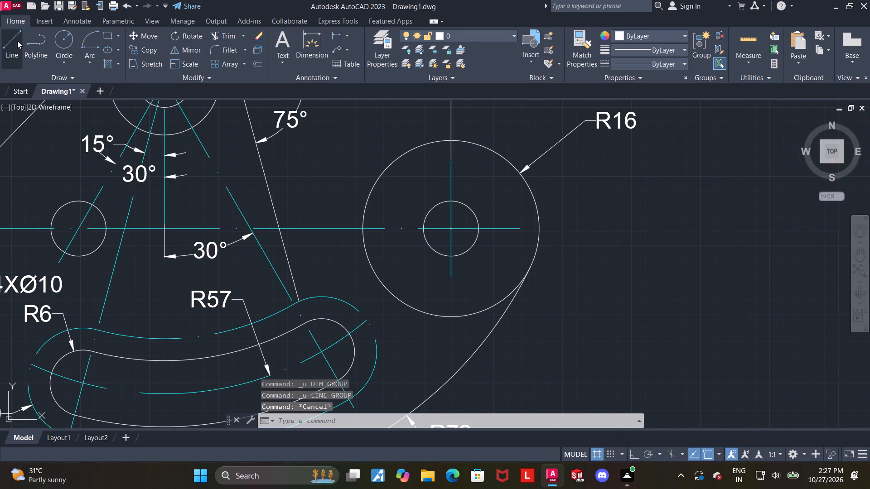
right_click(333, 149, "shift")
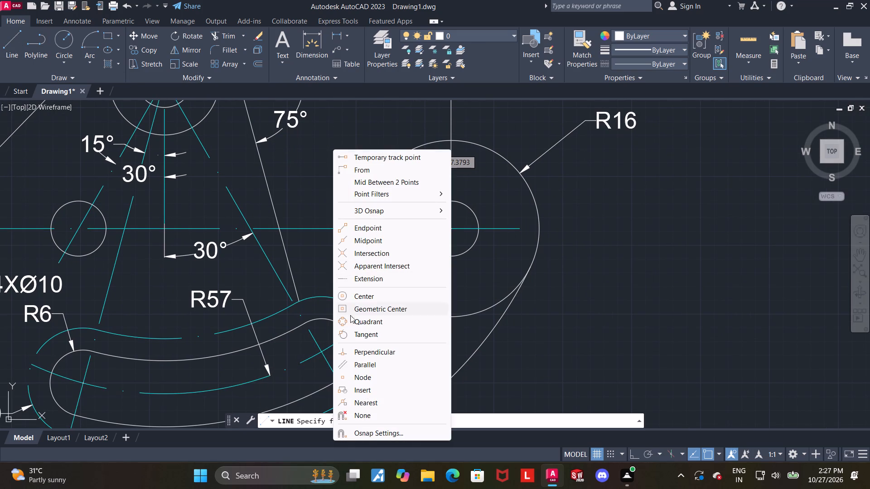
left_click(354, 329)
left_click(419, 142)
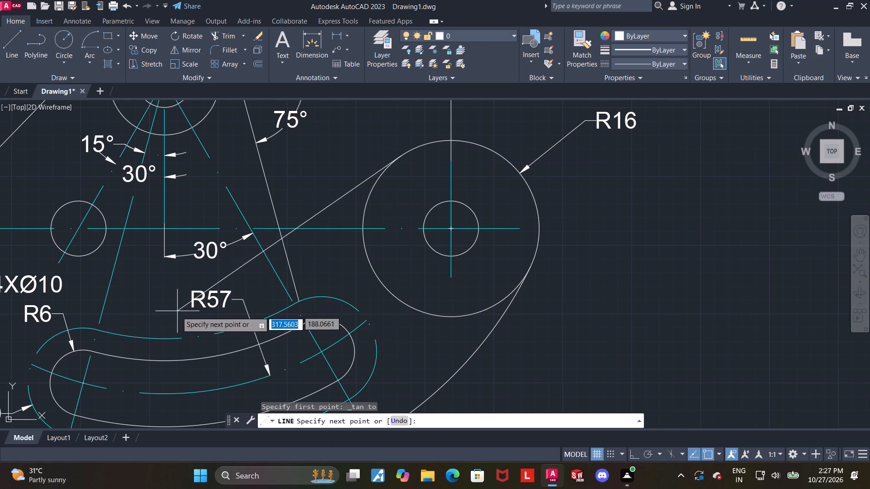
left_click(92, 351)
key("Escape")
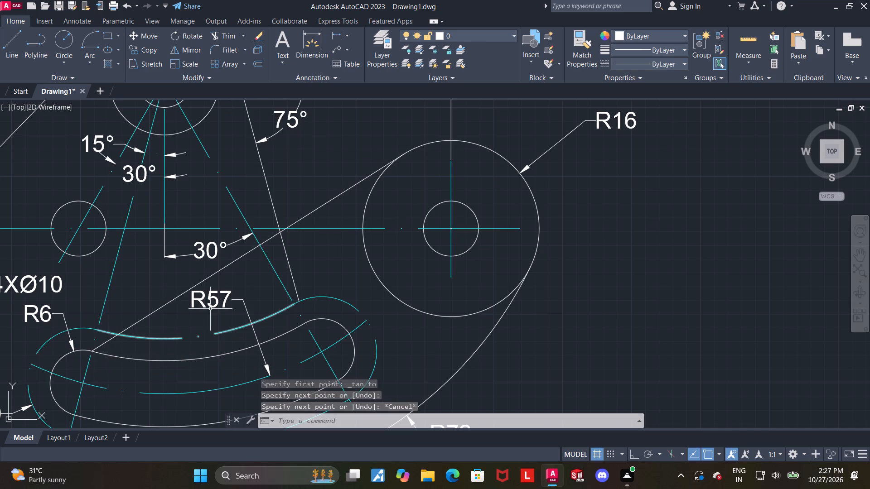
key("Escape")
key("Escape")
Check the angle between the new tangent line and the middle horizontal centreline.
left_click(310, 44)
left_click(330, 199)
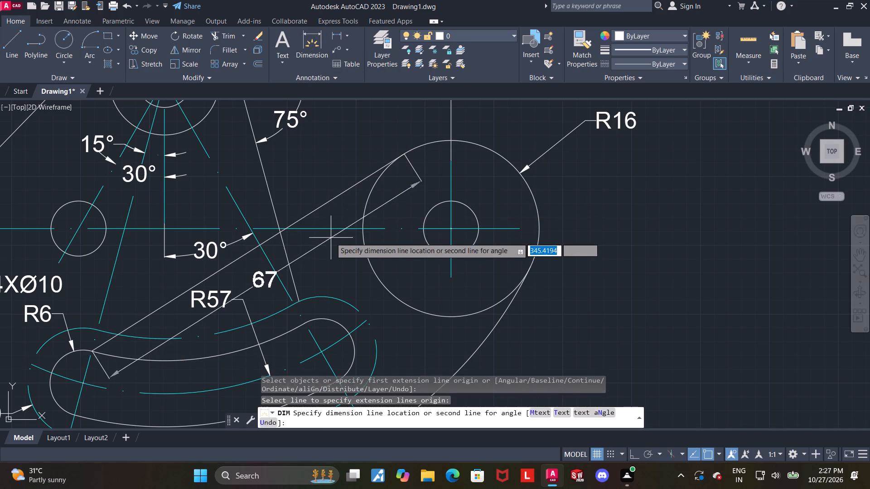
left_click(331, 230)
key("Escape")
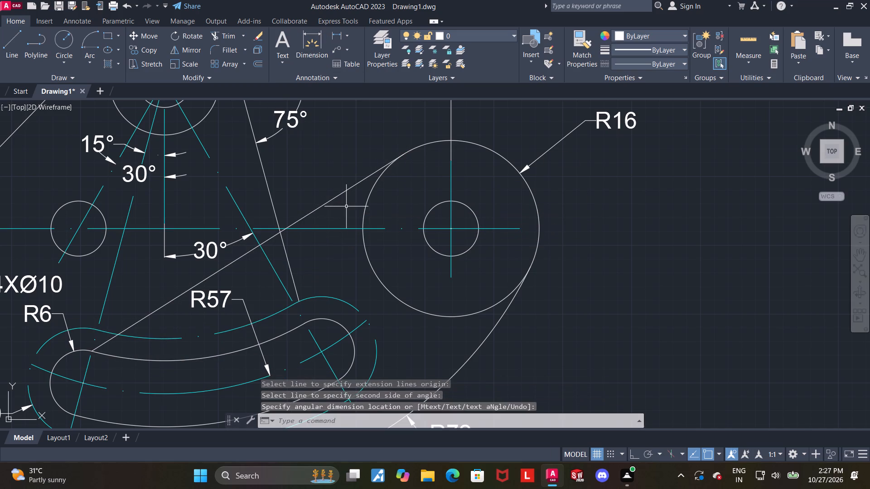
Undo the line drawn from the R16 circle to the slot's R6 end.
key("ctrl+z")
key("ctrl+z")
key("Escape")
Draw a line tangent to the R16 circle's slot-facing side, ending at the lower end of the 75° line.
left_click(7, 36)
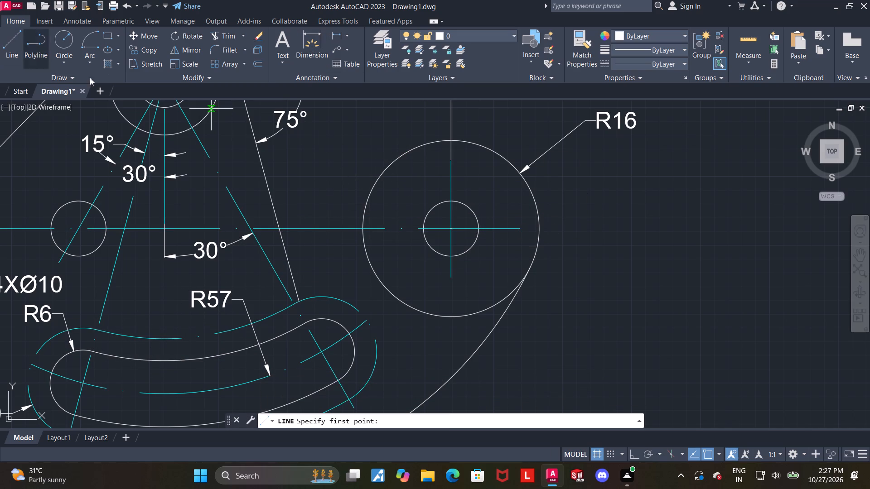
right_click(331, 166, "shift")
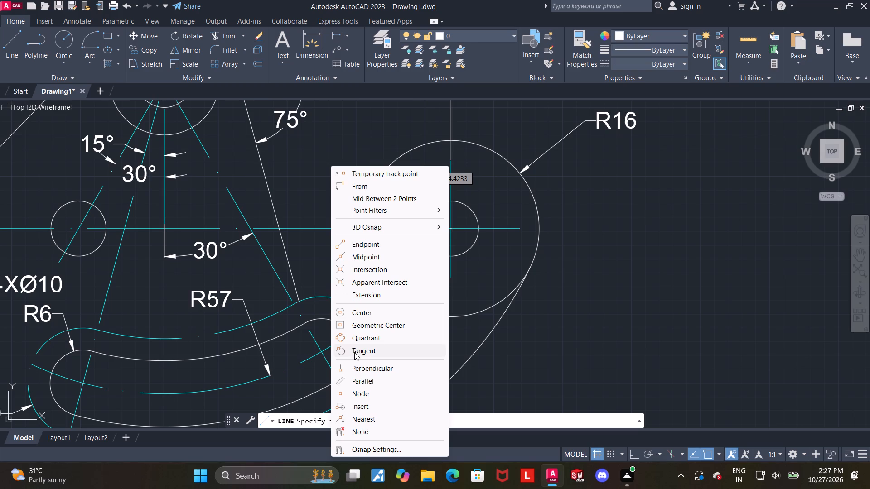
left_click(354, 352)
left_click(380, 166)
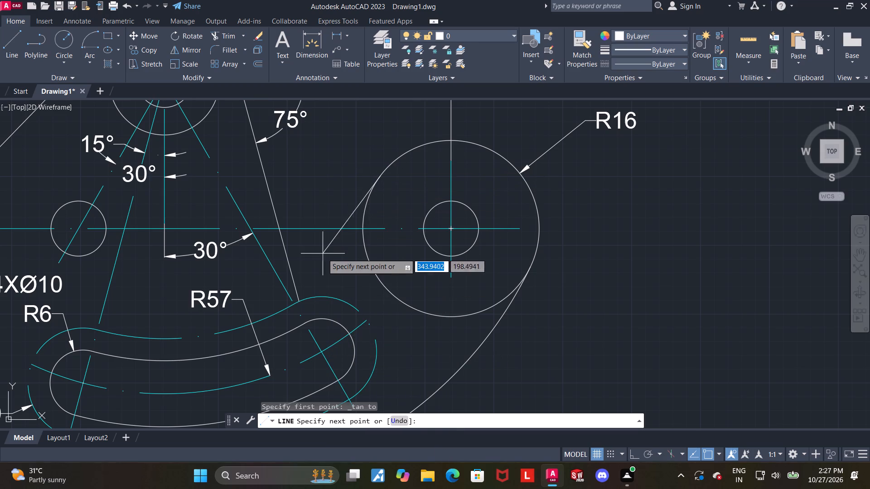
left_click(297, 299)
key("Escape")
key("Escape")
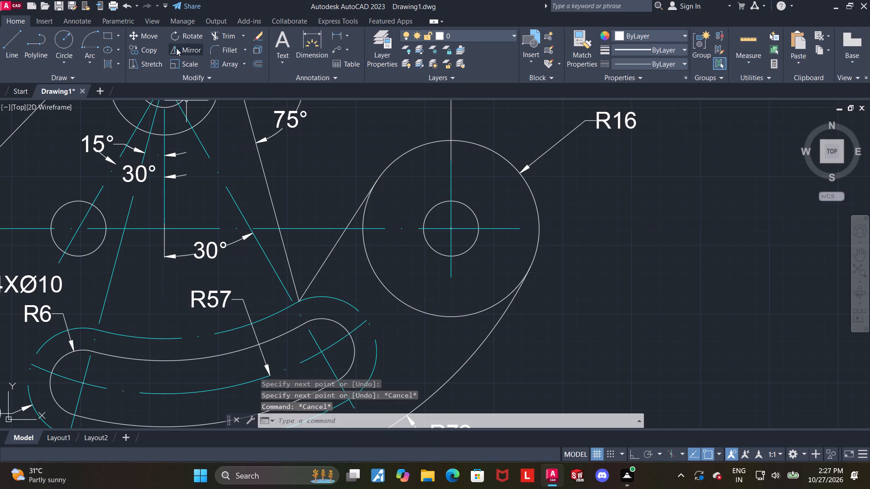
Check the angle between the R16 tangent line and the middle horizontal centreline.
left_click(319, 41)
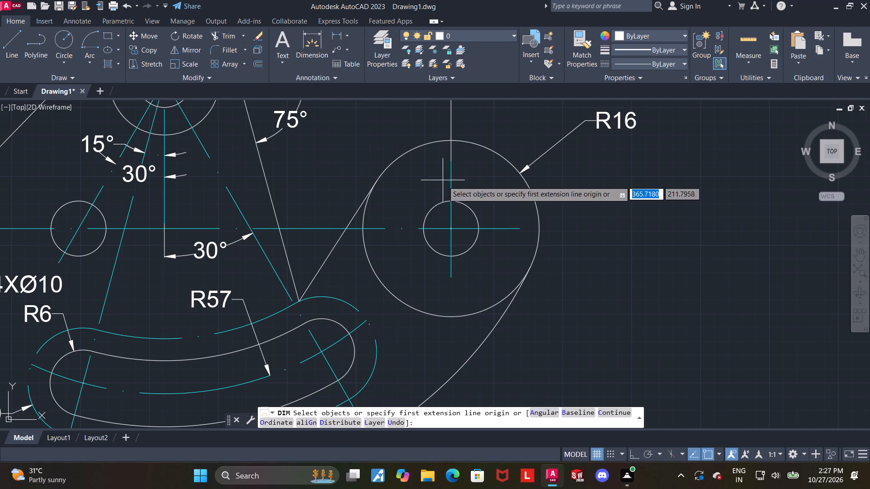
scroll(391, 212, "down", 2)
scroll(402, 208, "up", 3)
scroll(330, 232, "up", 2)
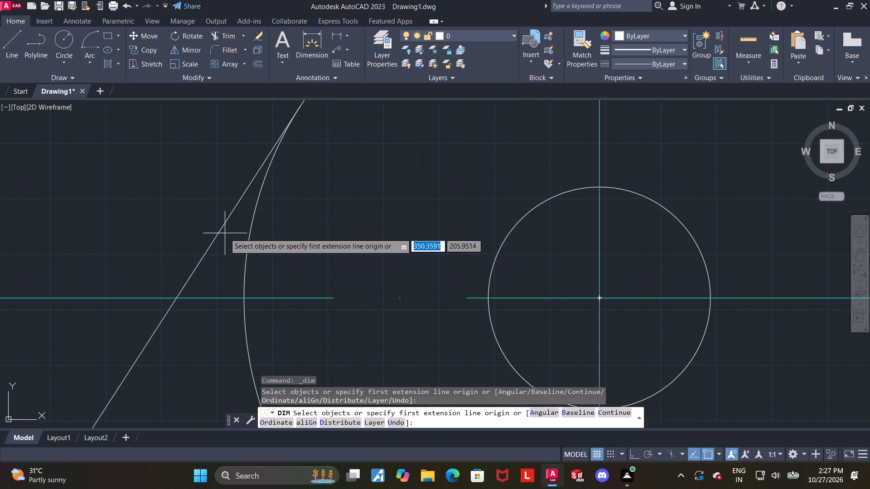
left_click(223, 232)
left_click(225, 296)
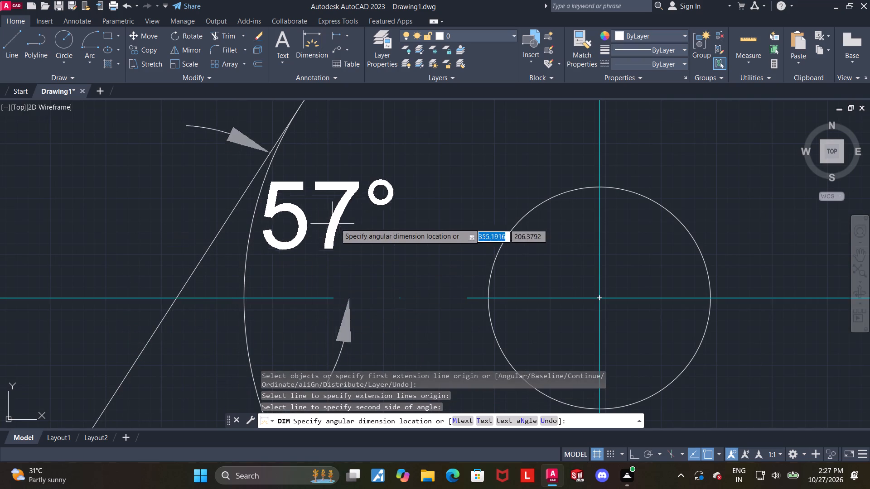
key("Escape")
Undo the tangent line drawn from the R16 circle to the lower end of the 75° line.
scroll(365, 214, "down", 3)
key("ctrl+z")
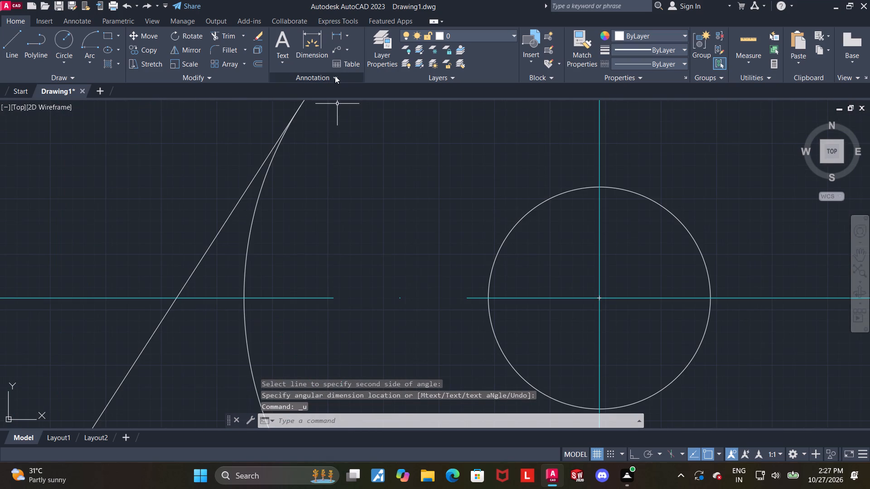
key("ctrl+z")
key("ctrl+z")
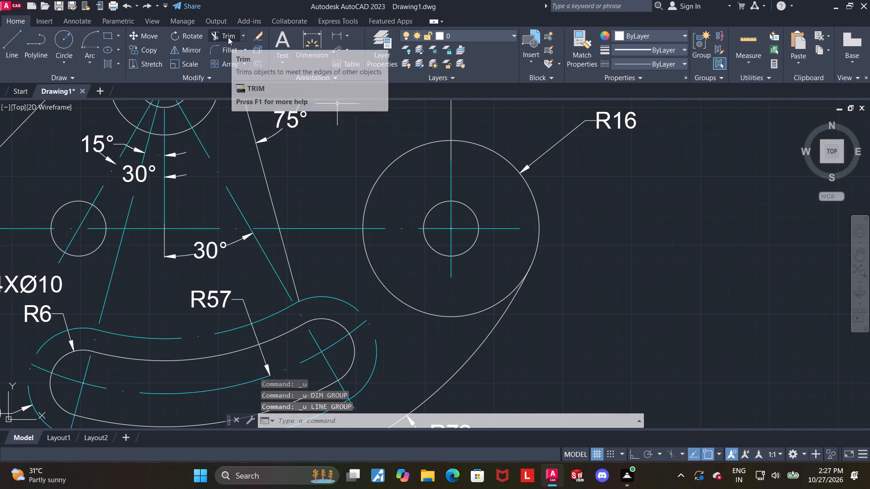
Trim the R16 circle's lower portion between the horizontal centreline and the R72 arc, keeping the rest of the circle.
left_click(228, 37)
left_click_drag(380, 268, 348, 273)
left_click_drag(385, 195, 354, 188)
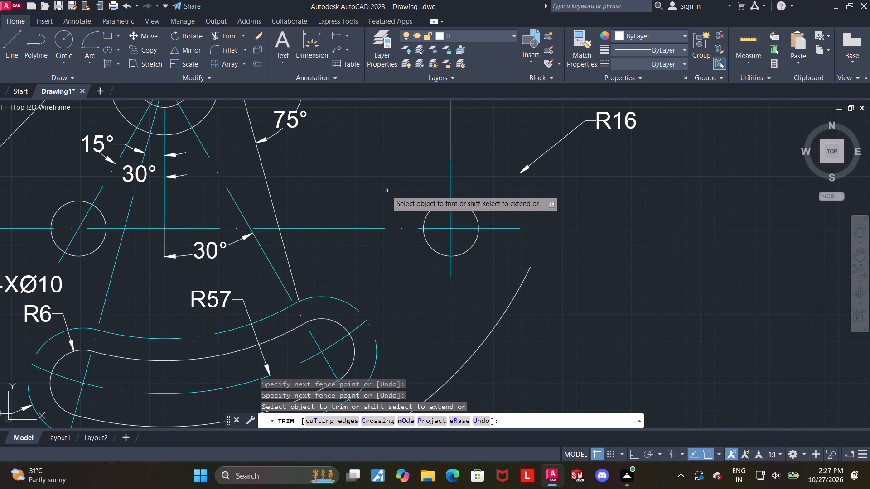
key("ctrl+z")
key("Escape")
key("Escape")
key("Escape")
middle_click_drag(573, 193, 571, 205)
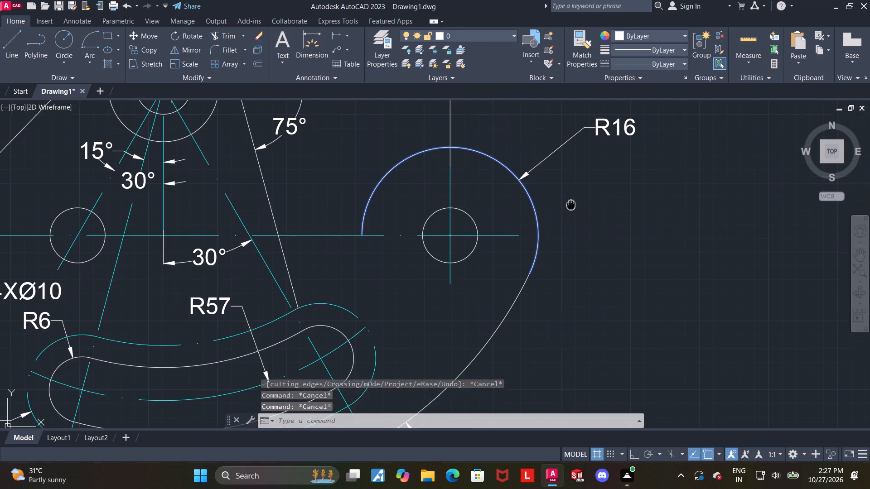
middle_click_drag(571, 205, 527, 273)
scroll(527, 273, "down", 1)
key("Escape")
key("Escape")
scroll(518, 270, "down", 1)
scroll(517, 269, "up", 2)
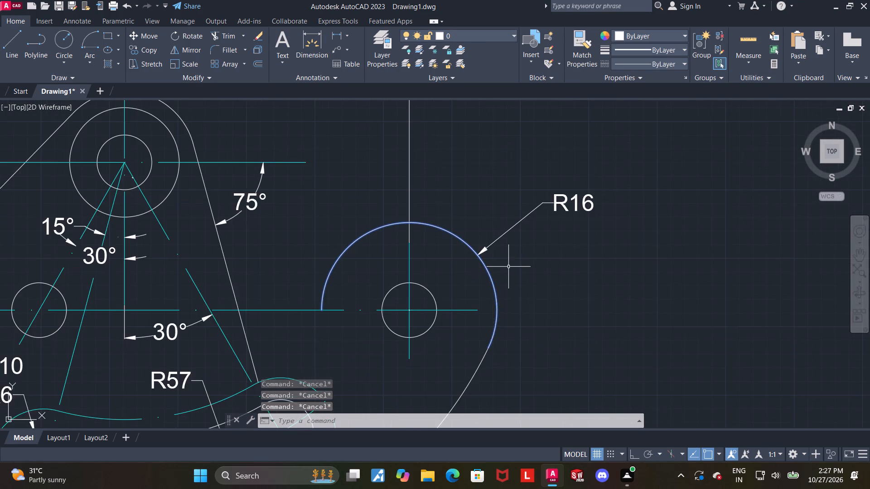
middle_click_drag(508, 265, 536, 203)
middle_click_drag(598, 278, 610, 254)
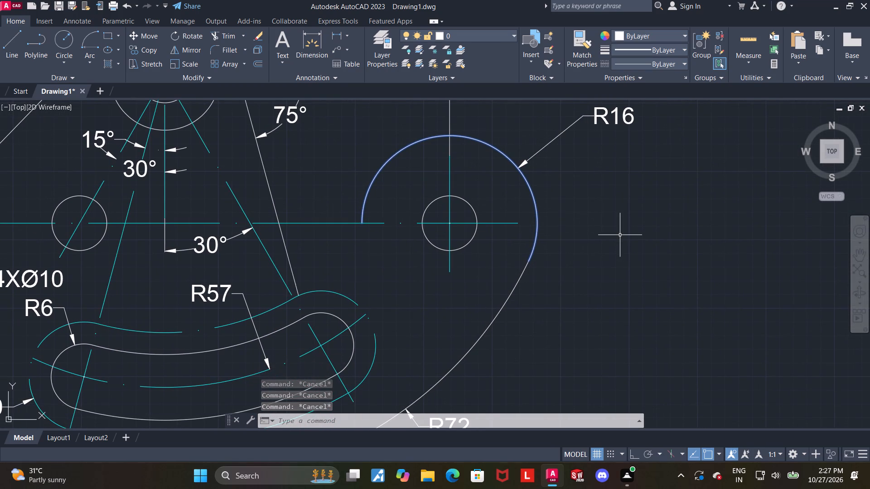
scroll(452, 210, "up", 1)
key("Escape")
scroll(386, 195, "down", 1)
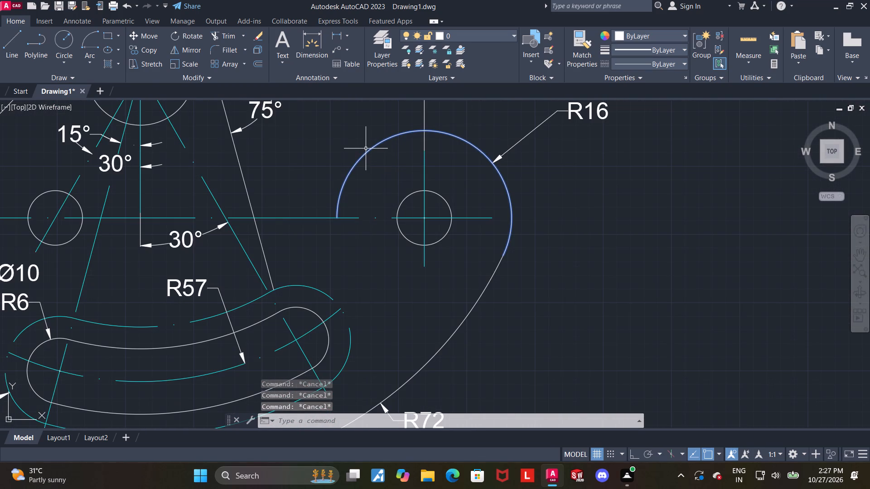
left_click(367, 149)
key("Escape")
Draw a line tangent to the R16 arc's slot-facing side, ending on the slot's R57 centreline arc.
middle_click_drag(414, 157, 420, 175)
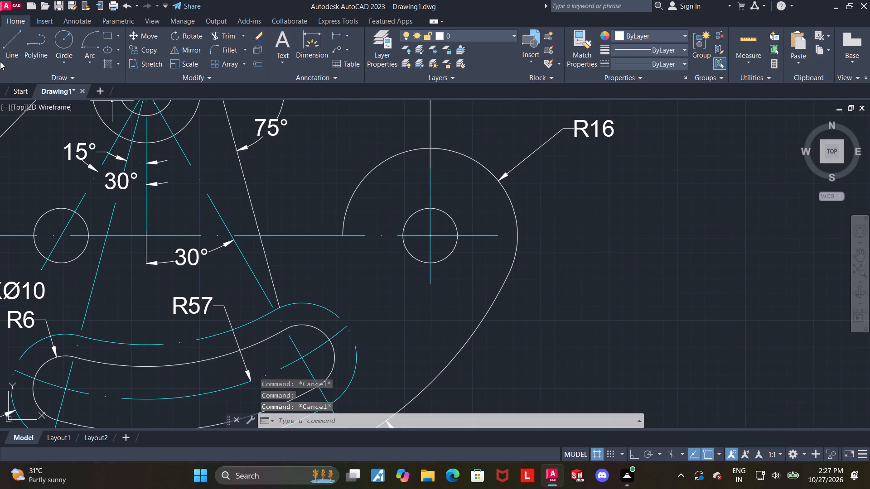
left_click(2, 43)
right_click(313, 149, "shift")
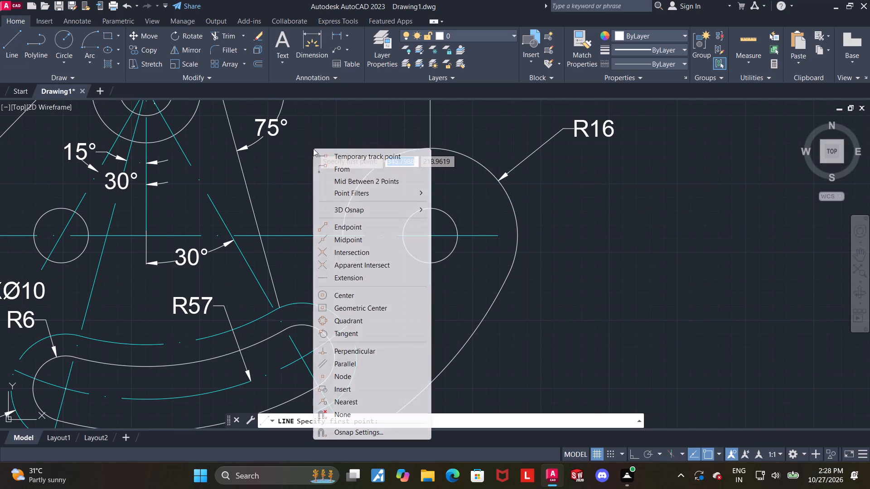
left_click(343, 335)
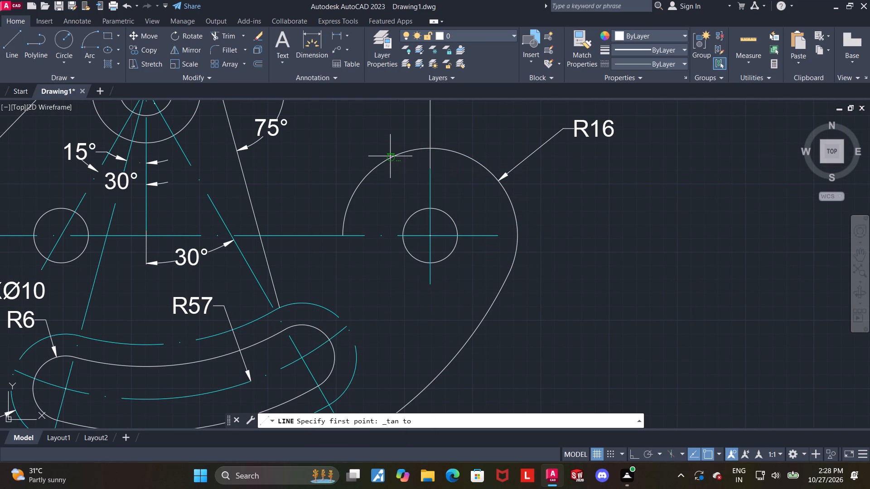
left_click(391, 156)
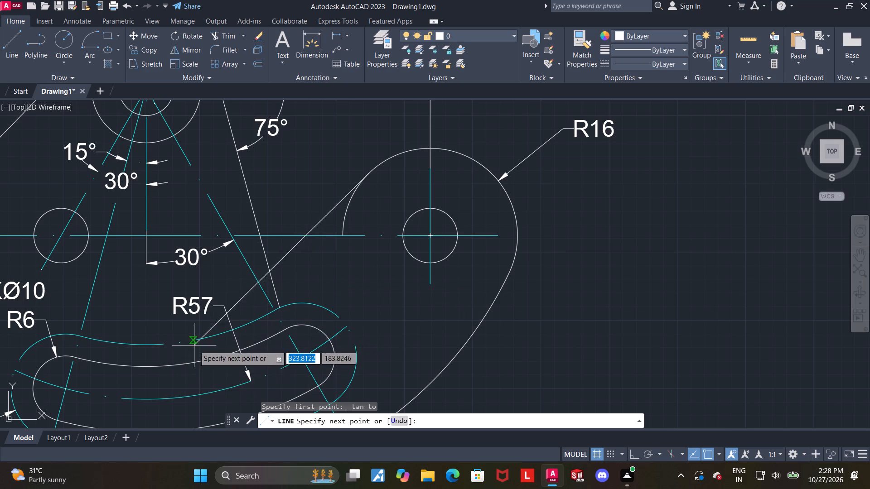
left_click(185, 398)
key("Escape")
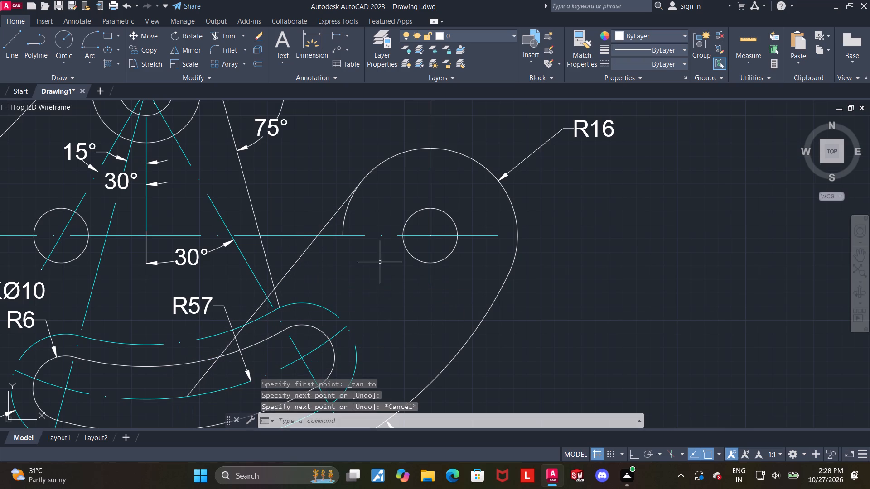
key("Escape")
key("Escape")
Check the angle between the R16 tangent line and the middle horizontal centreline.
left_click(318, 35)
scroll(338, 225, "up", 1)
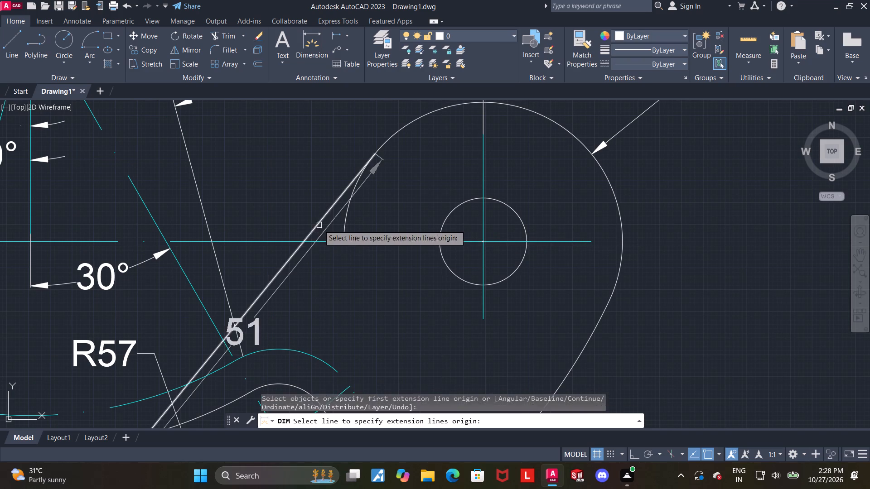
left_click(319, 225)
left_click(329, 242)
key("Escape")
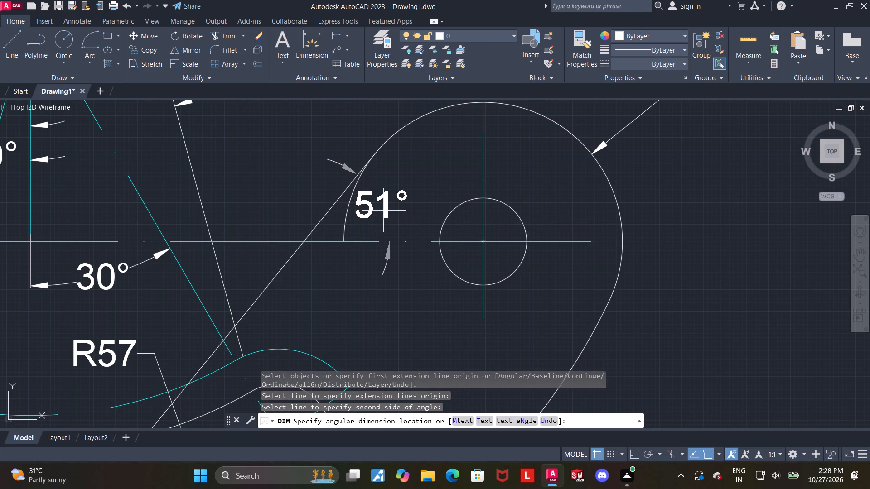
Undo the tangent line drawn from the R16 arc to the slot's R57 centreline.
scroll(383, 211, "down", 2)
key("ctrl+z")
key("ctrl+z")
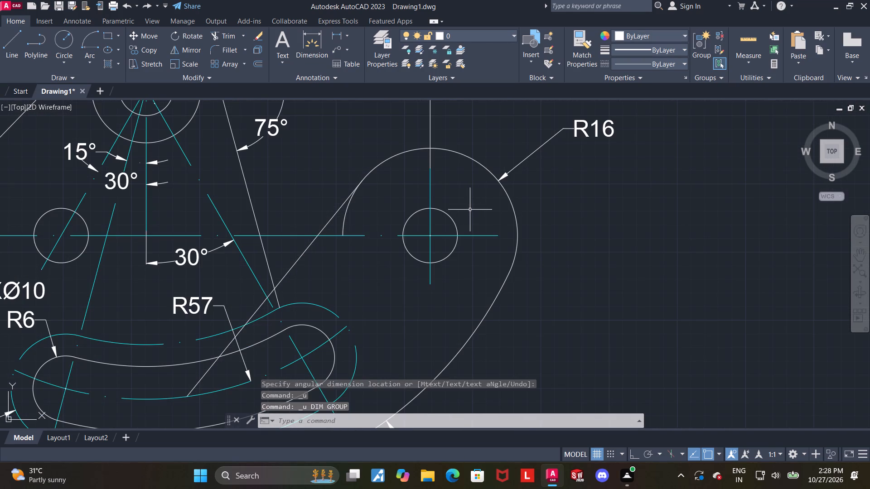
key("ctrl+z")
Draw a line tangent to the R16 arc's upper side, ending at the centre of the slot's R6 end.
middle_click_drag(333, 197, 397, 162)
key("Escape")
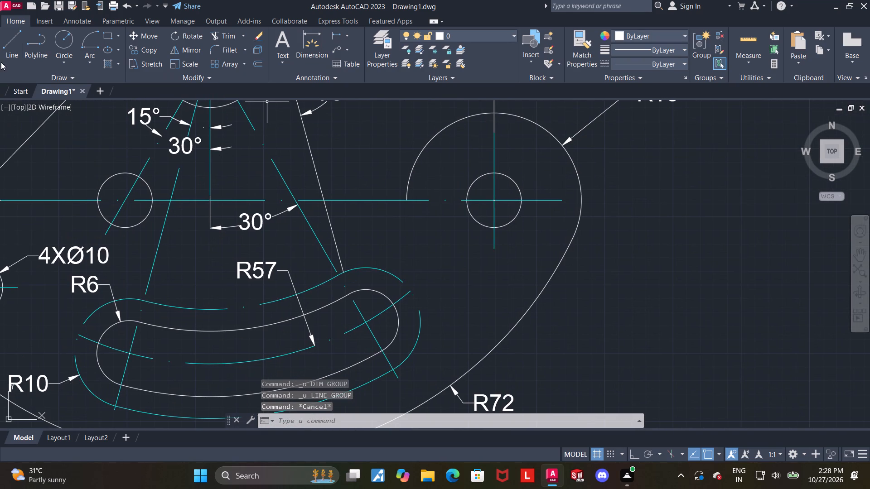
left_click(2, 52)
right_click(378, 144, "shift")
left_click(409, 333)
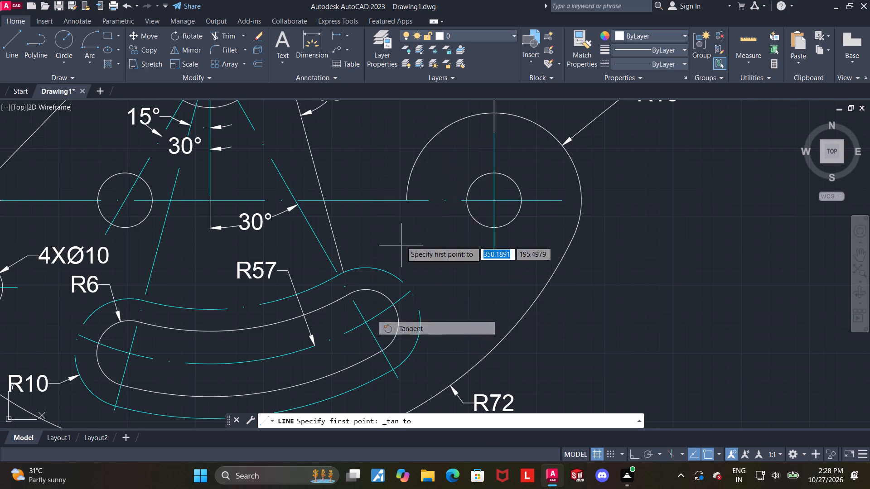
left_click(412, 157)
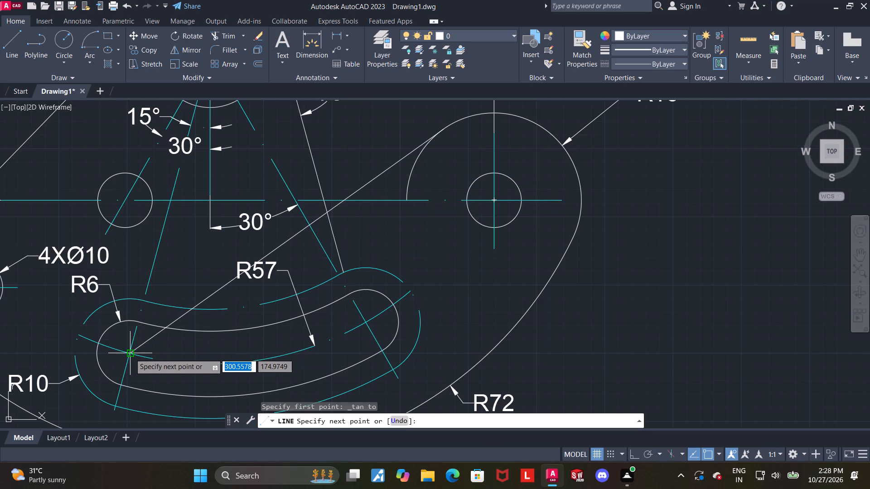
left_click(130, 354)
key("Escape")
key("Escape")
Check the angle between the line to the R6 centre and the middle horizontal centreline.
left_click(316, 43)
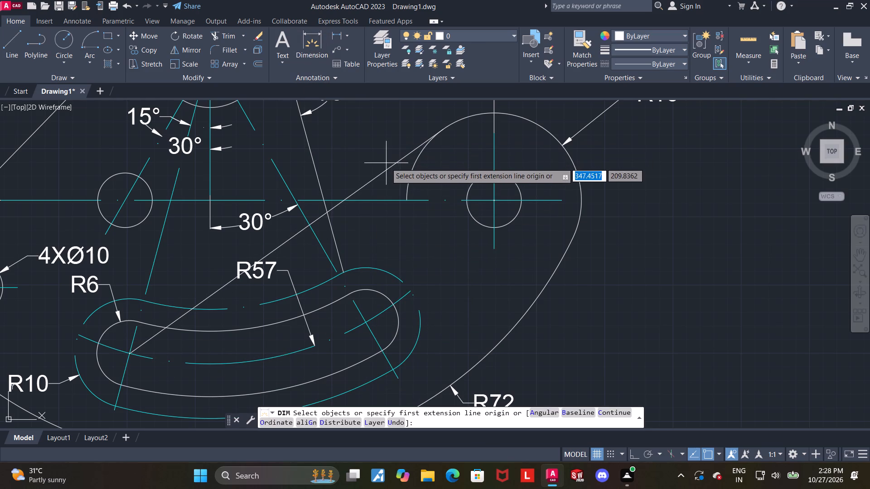
left_click(387, 167)
left_click(391, 199)
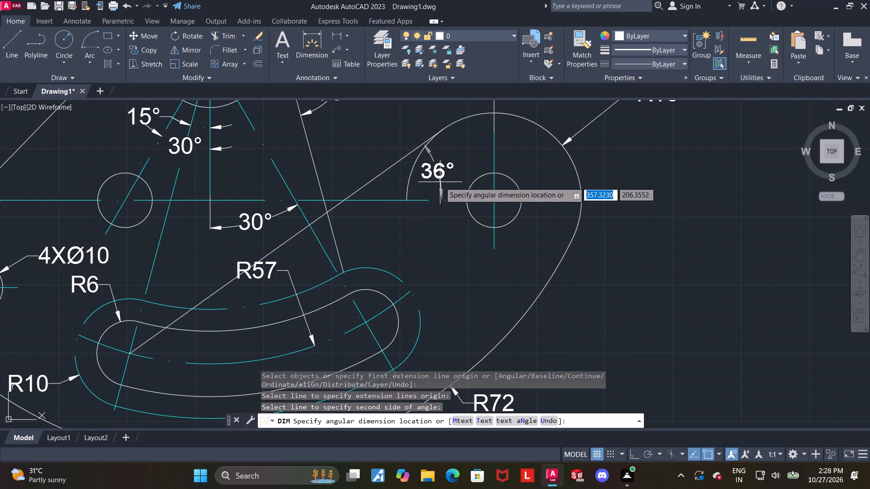
key("Escape")
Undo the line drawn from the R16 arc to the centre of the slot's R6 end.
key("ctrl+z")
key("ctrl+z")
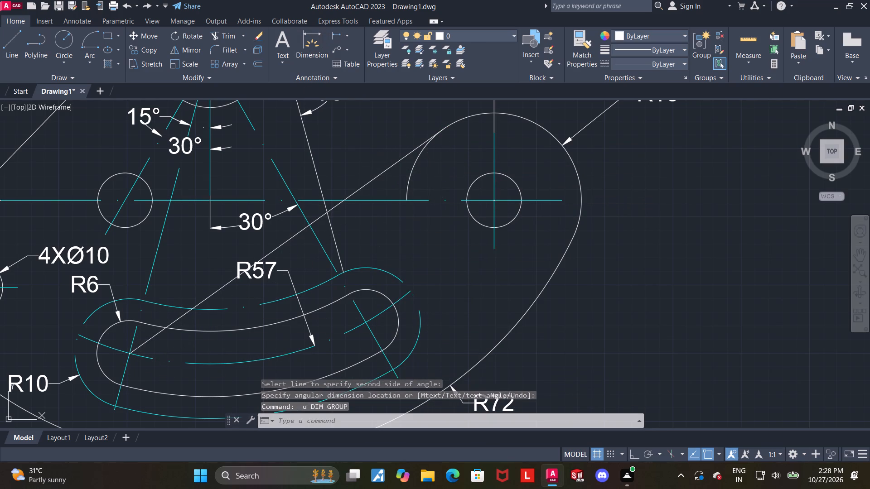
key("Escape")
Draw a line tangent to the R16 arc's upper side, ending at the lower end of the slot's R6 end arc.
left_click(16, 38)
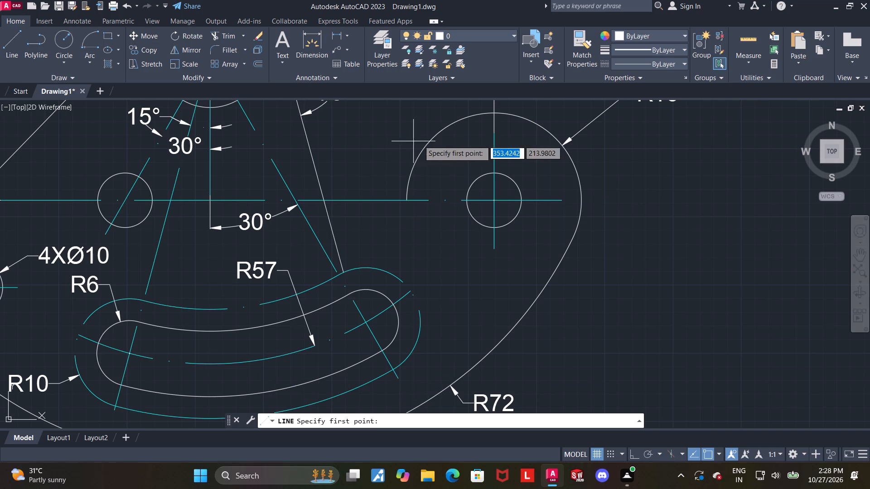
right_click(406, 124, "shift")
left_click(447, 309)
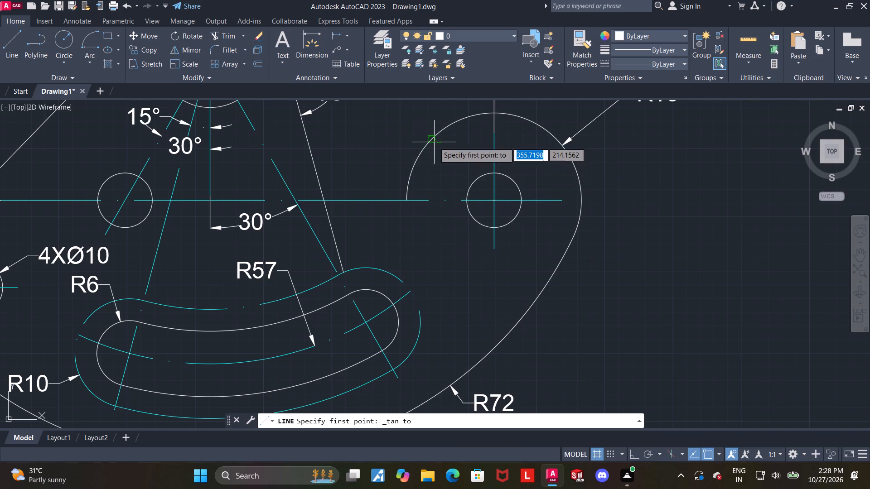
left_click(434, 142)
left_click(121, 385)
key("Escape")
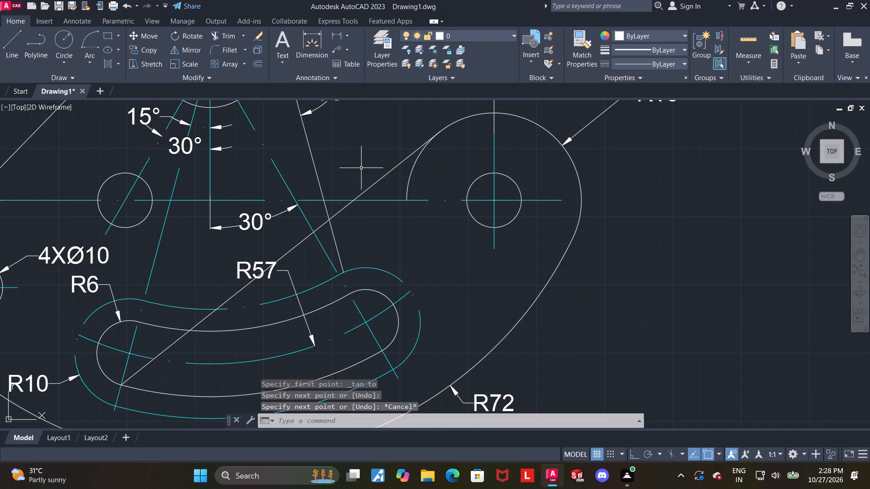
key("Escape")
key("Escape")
Check the angle between the new tangent line and the middle horizontal centreline, discarding the trial dimension.
left_click(312, 47)
left_click(396, 169)
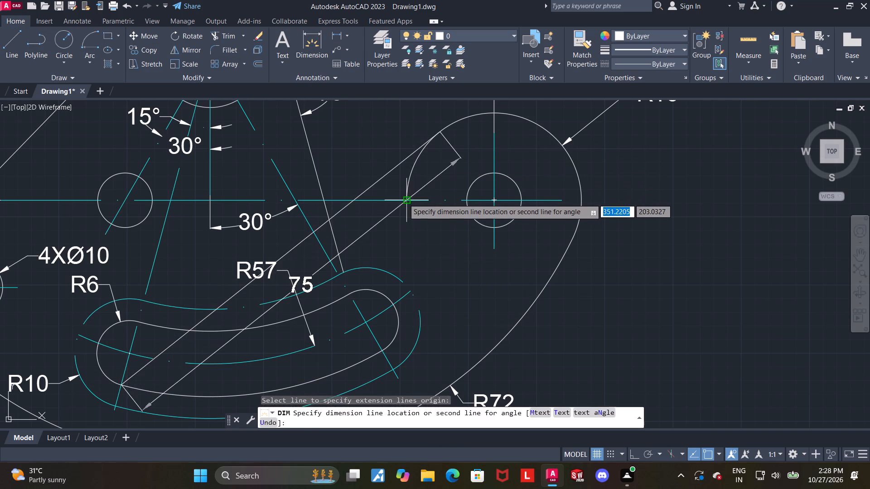
left_click(392, 205)
key("Escape")
key("ctrl+z")
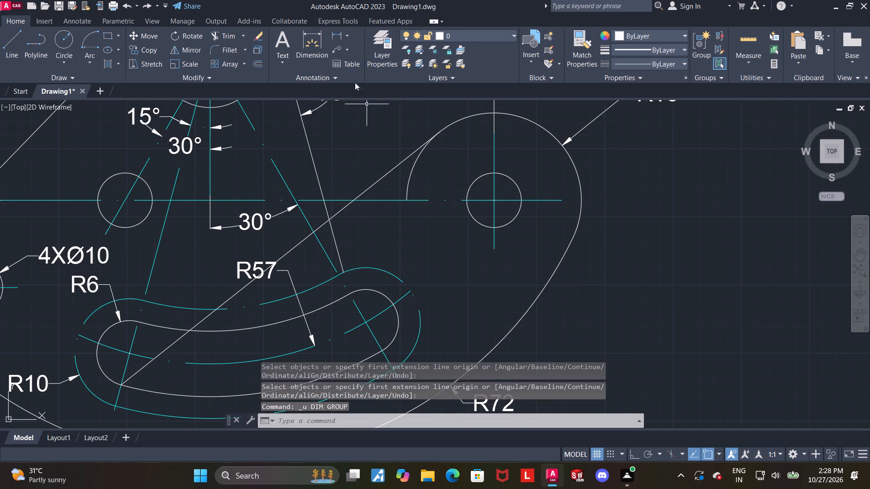
left_click(312, 43)
left_click(384, 174)
left_click(390, 199)
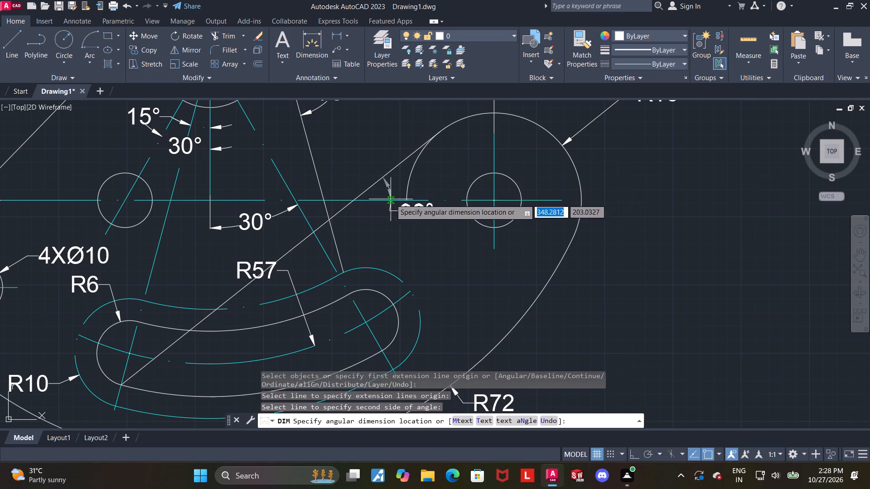
key("Escape")
key("ctrl+z")
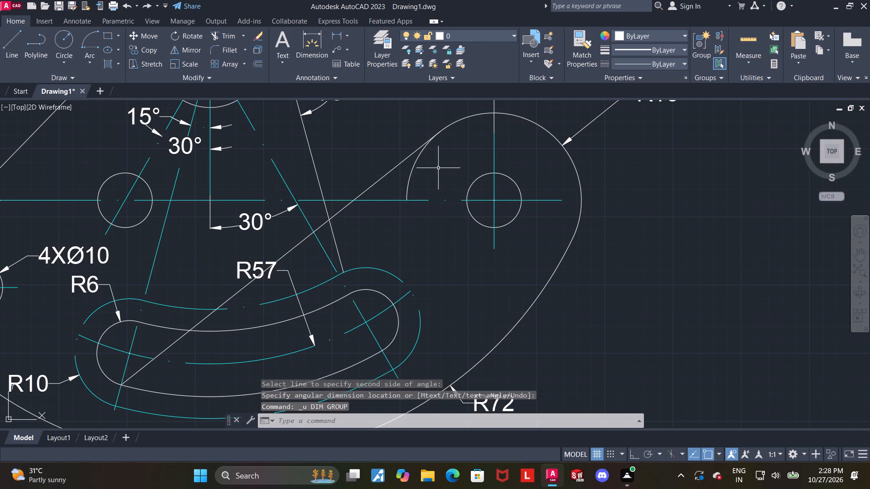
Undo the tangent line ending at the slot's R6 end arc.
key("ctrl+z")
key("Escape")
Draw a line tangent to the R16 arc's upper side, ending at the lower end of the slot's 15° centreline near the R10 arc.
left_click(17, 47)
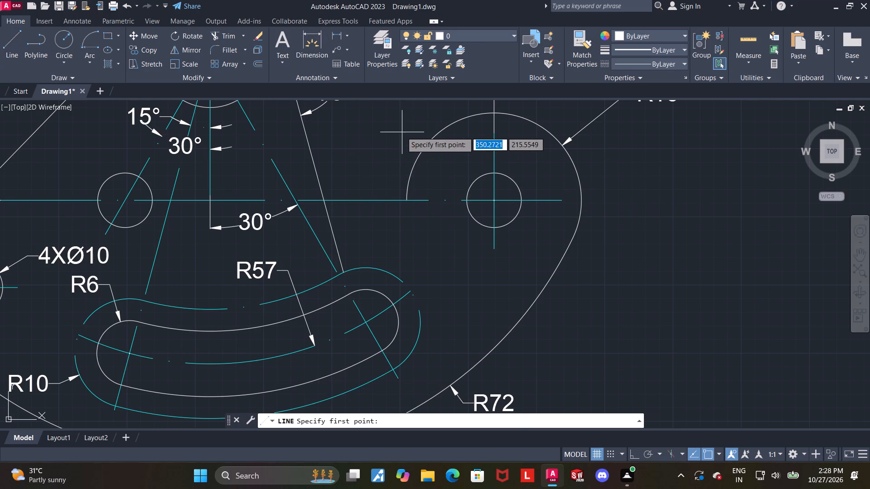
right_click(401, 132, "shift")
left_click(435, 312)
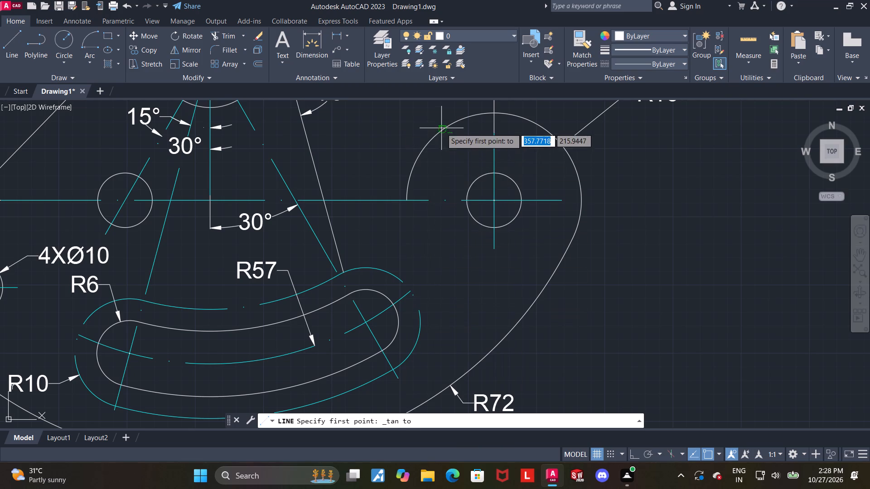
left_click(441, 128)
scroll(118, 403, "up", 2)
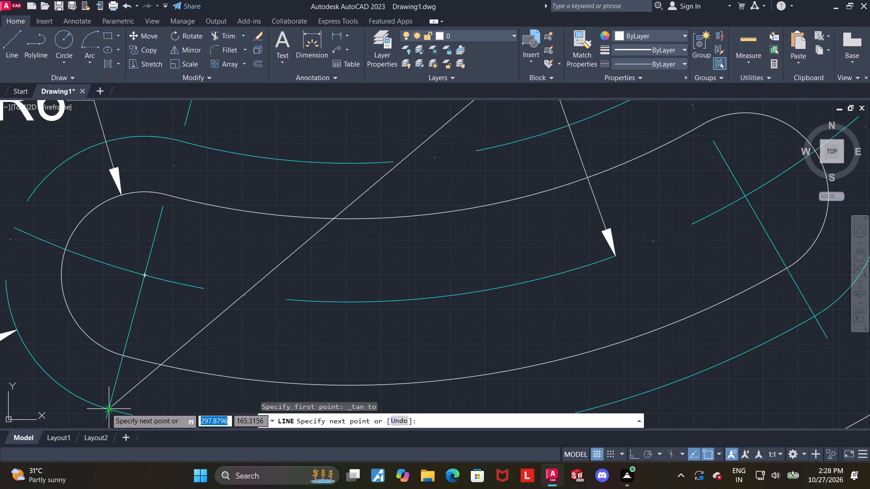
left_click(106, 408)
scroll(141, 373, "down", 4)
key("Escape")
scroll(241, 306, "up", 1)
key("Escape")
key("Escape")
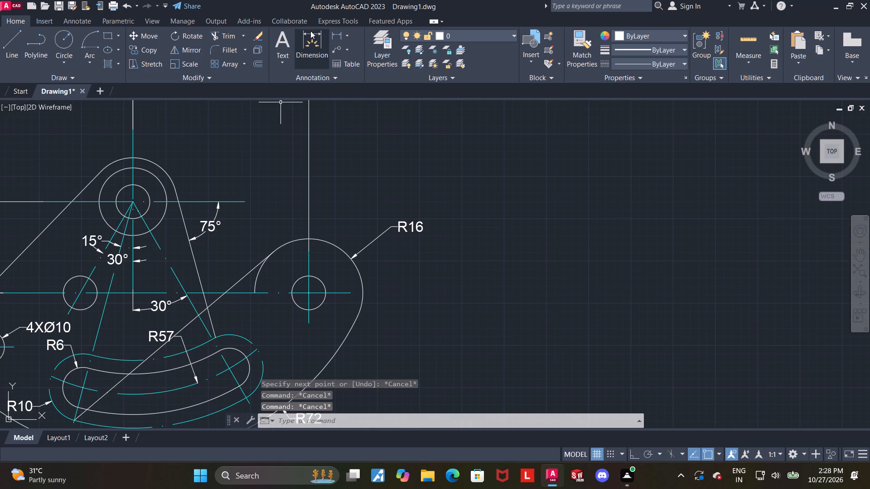
Check the angle between the line to the 15° centreline's end and the middle horizontal centreline.
left_click(313, 47)
scroll(245, 276, "up", 2)
left_click(237, 285)
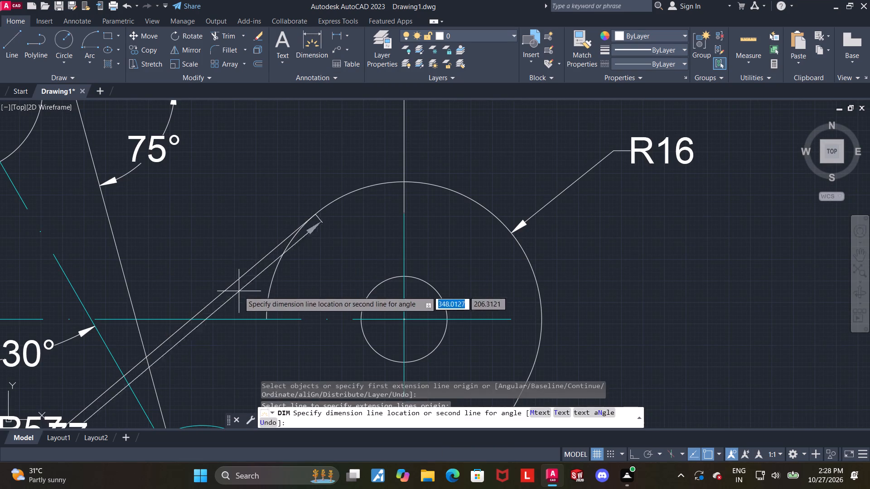
left_click(246, 317)
key("Escape")
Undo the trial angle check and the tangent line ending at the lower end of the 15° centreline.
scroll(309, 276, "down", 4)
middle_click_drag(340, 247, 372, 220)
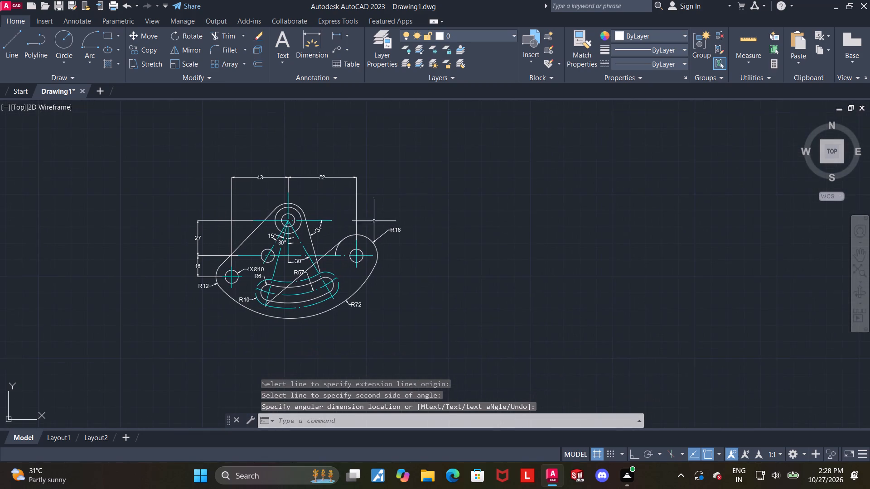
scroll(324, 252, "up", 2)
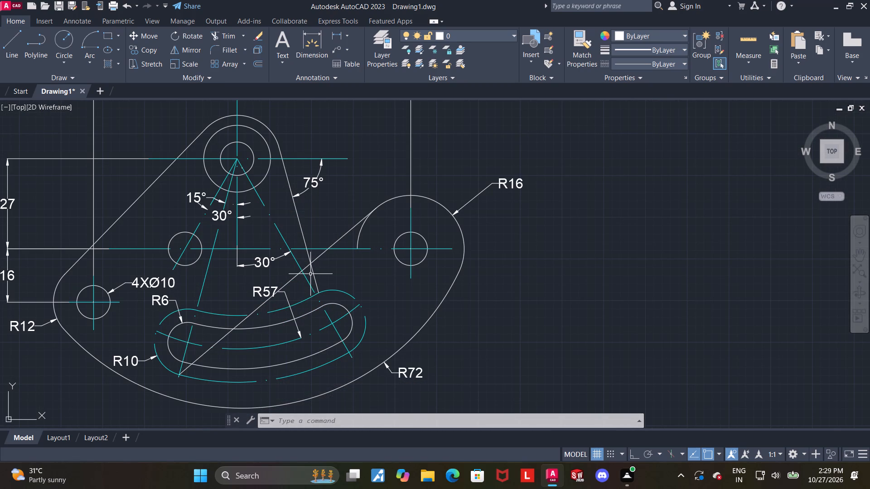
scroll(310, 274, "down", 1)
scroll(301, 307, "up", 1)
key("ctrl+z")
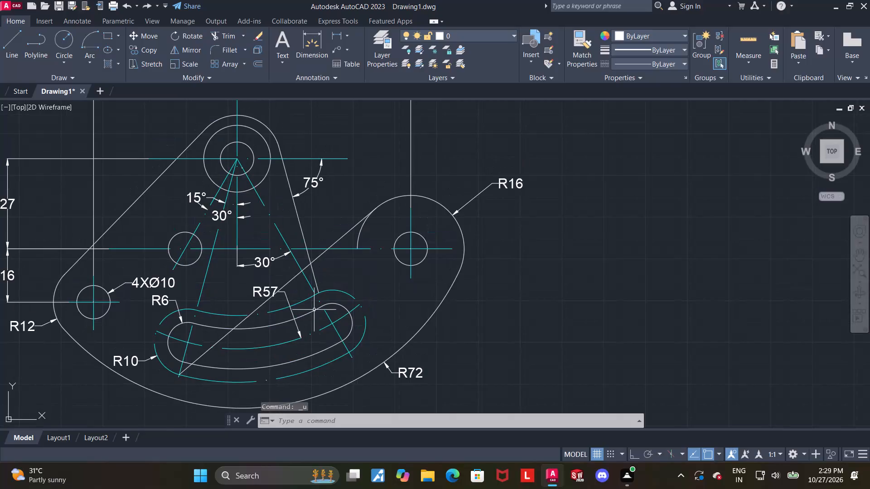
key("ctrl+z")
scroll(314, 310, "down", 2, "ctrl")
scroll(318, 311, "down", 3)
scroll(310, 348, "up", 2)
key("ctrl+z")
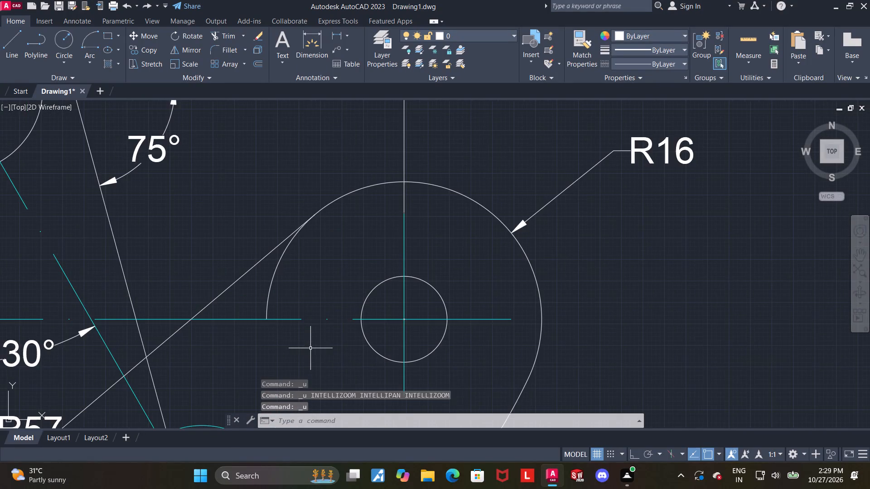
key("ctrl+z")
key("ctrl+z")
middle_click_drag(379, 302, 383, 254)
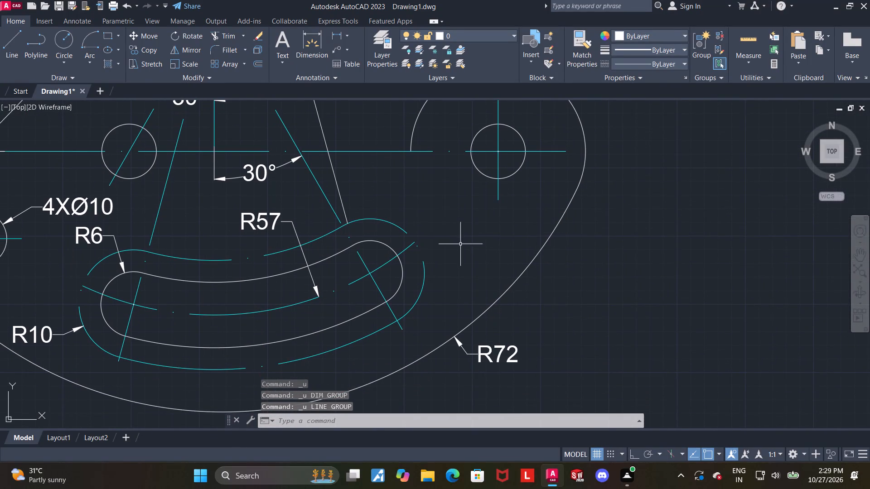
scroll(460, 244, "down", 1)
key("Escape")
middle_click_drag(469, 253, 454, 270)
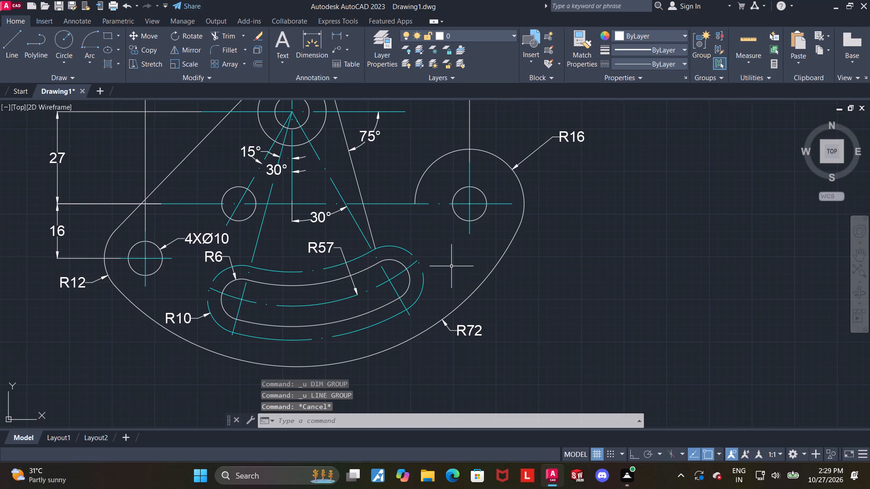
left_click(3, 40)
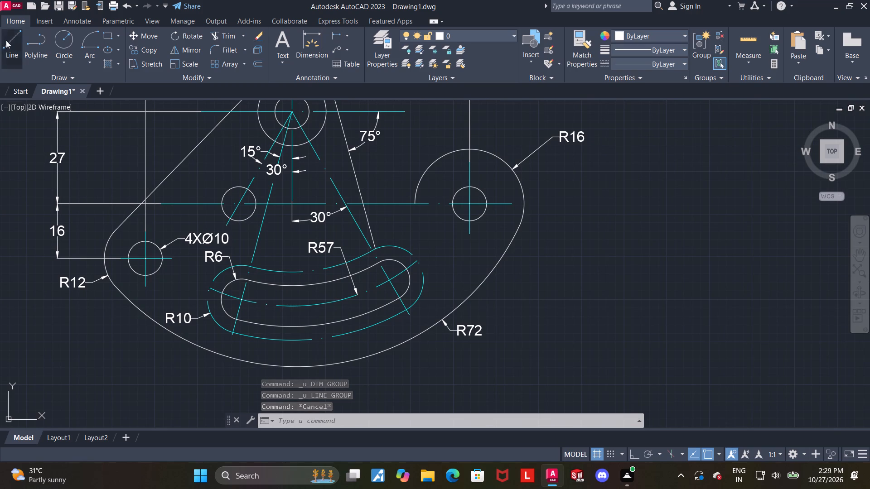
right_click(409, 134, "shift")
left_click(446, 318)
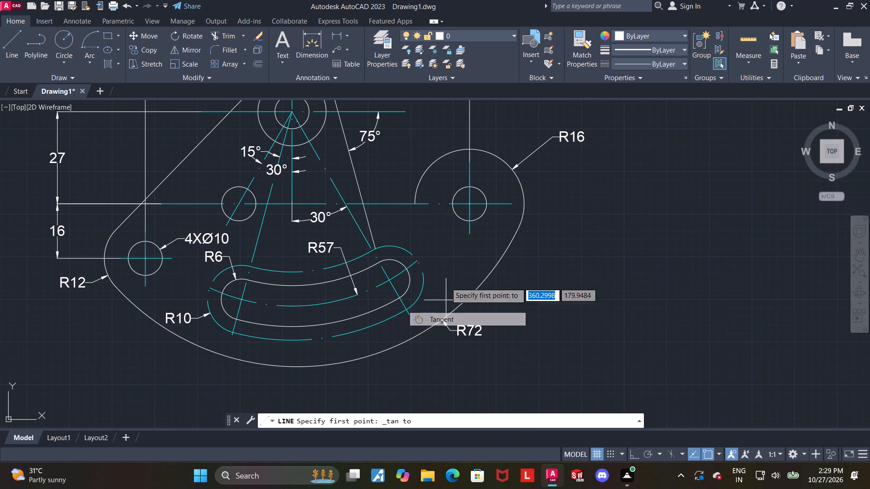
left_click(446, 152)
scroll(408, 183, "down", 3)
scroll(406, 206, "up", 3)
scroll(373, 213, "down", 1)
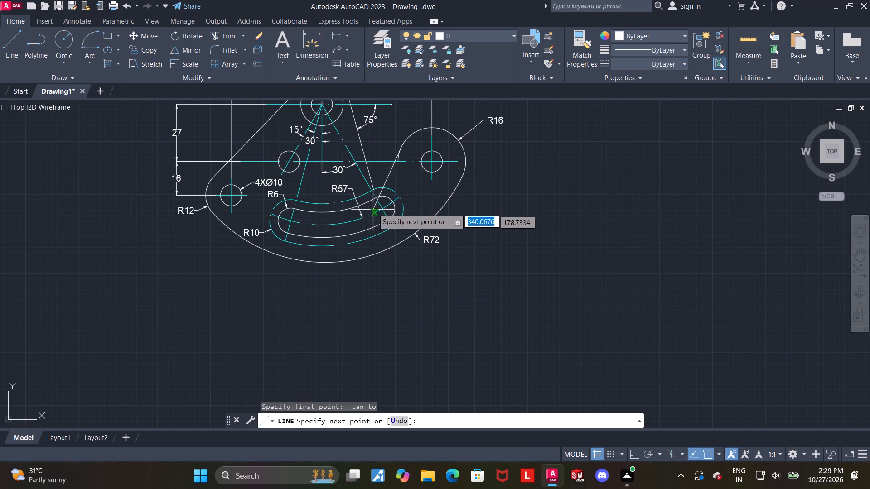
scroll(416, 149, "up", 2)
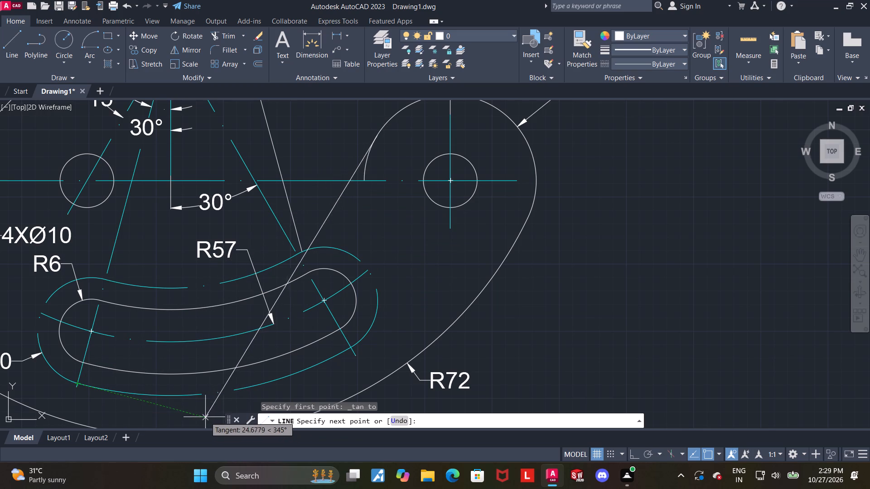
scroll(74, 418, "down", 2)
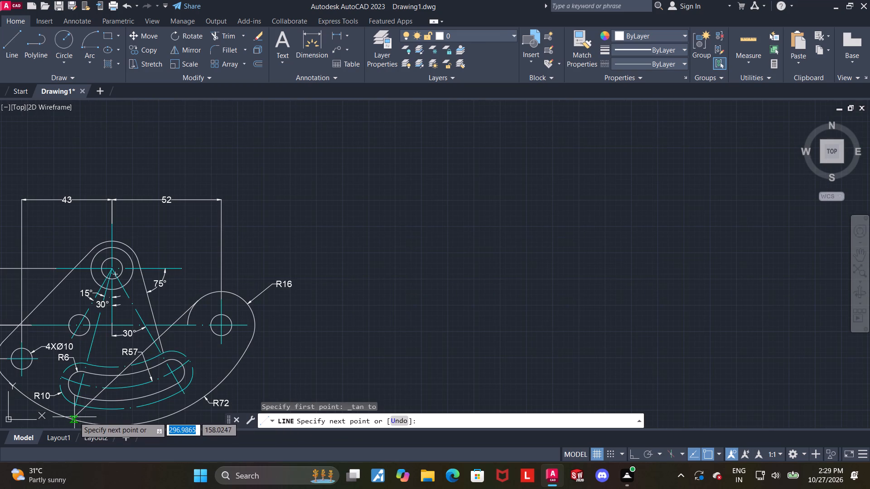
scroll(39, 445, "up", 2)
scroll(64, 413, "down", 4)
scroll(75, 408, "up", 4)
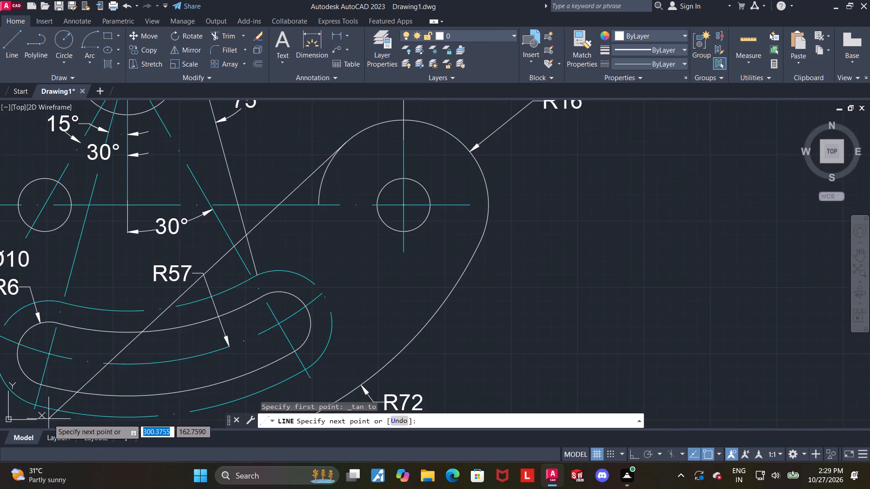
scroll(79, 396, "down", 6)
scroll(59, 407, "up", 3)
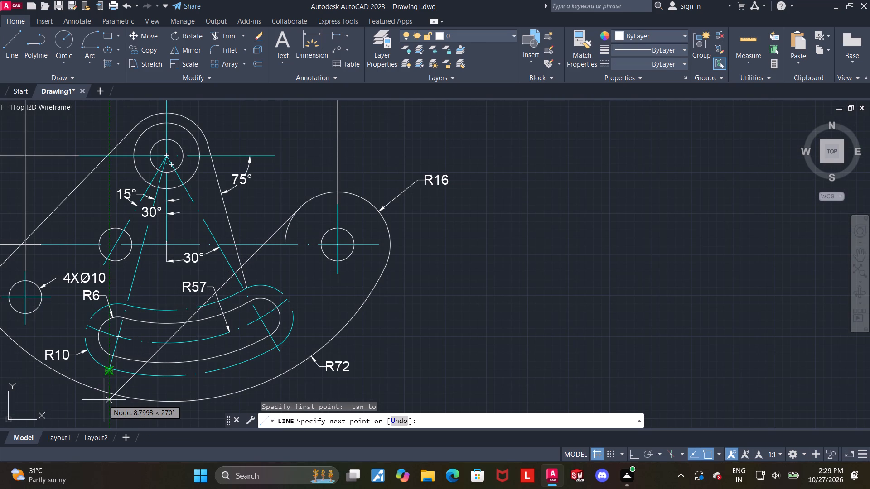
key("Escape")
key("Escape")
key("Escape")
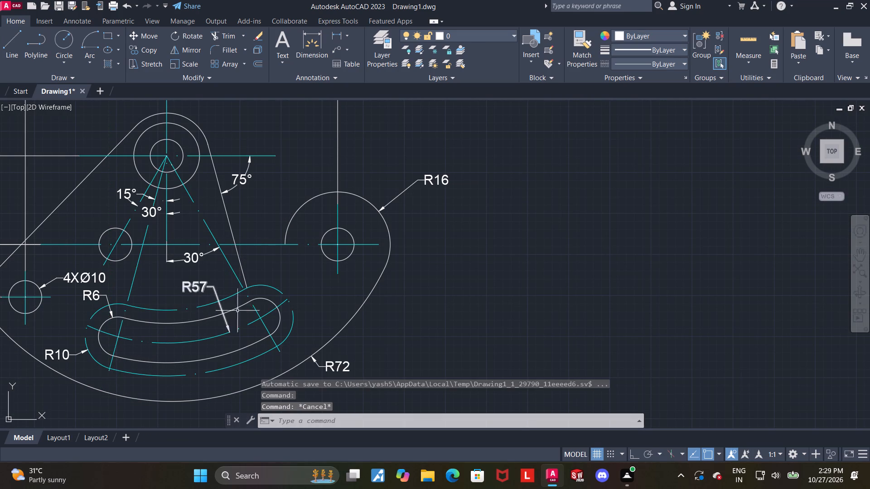
Draw a line tangent to the R16 arc's upper side, ending at the R72 arc directly below the slot's 15° centreline end.
scroll(189, 333, "down", 2)
middle_click_drag(265, 312, 376, 244)
scroll(333, 285, "up", 1)
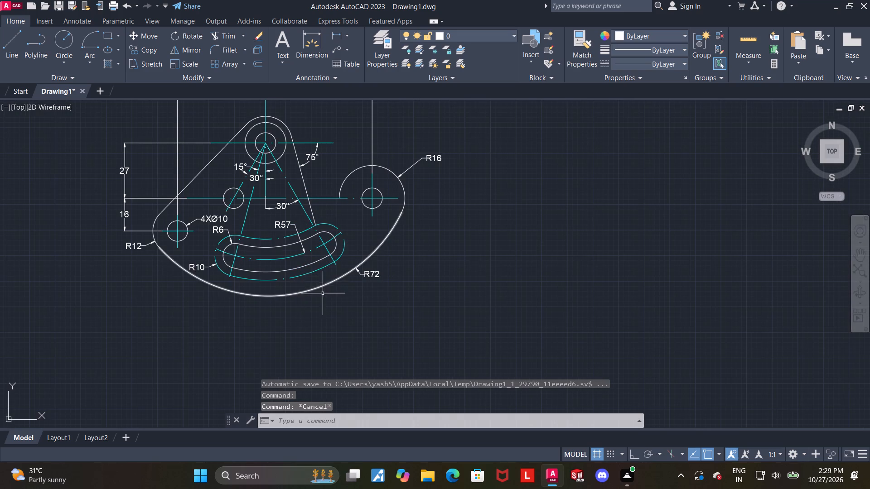
left_click(18, 45)
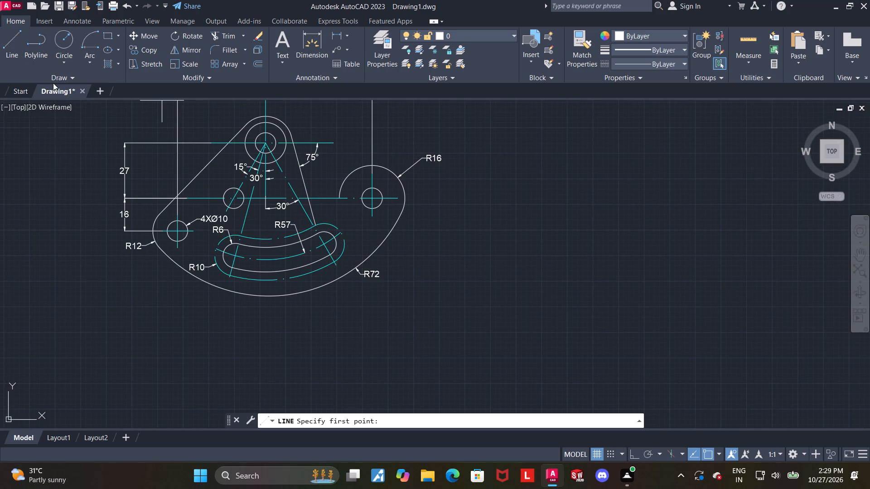
right_click(349, 150, "shift")
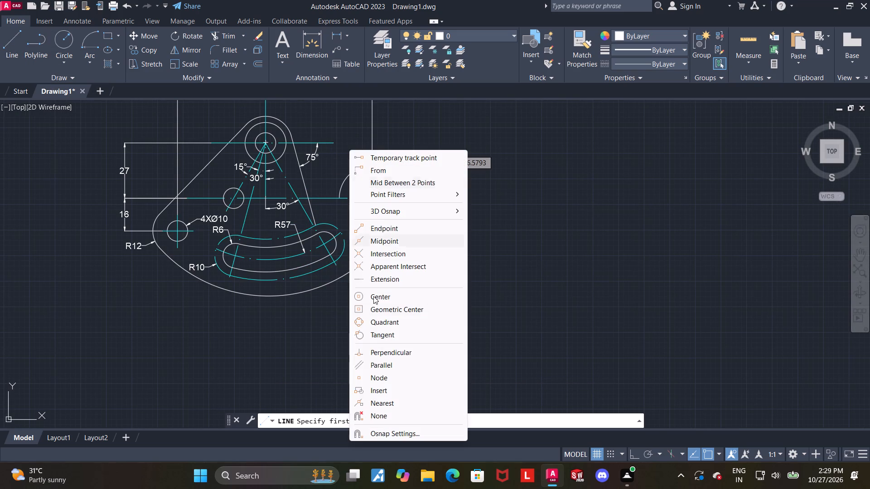
left_click(374, 336)
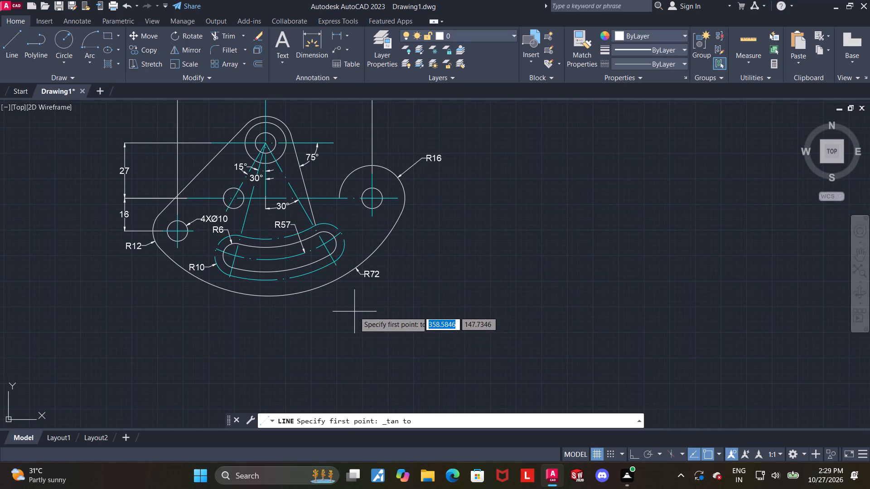
left_click(351, 168)
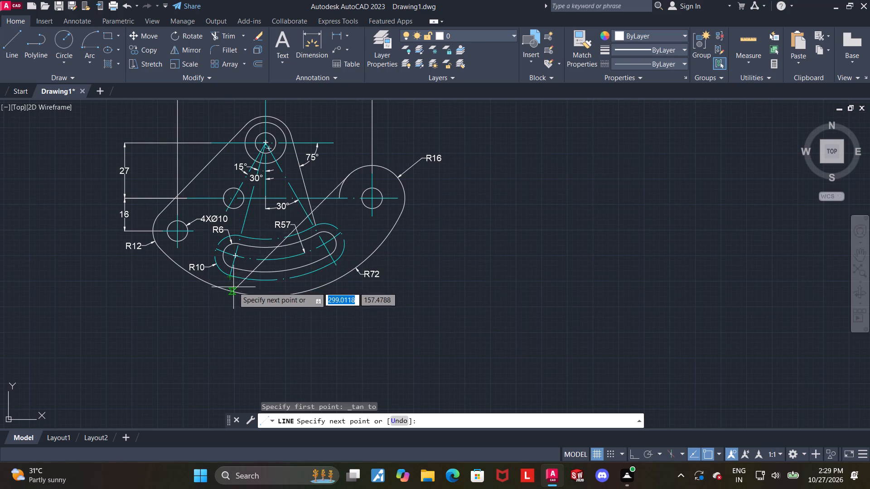
scroll(232, 280, "up", 4)
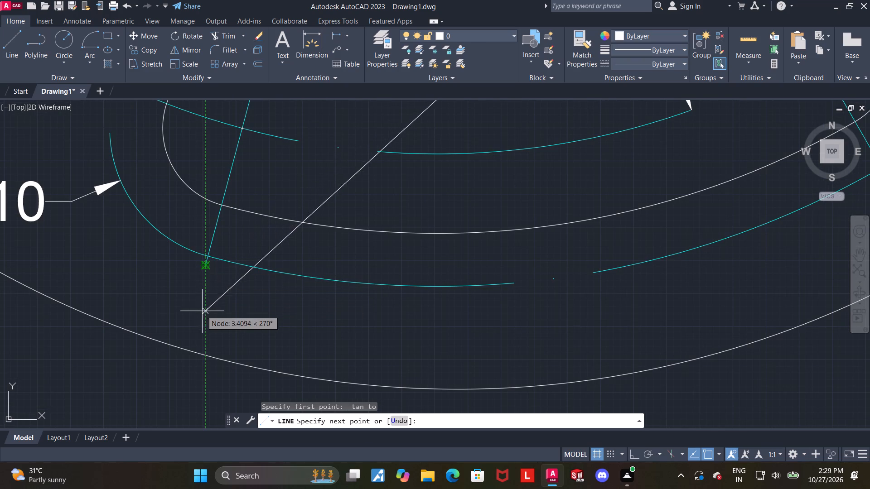
left_click(205, 351)
scroll(205, 347, "down", 4)
key("Escape")
key("Escape")
Check the angle between the line to the R72 arc and the middle horizontal centreline.
scroll(344, 241, "up", 2)
left_click(309, 29)
scroll(231, 233, "up", 1)
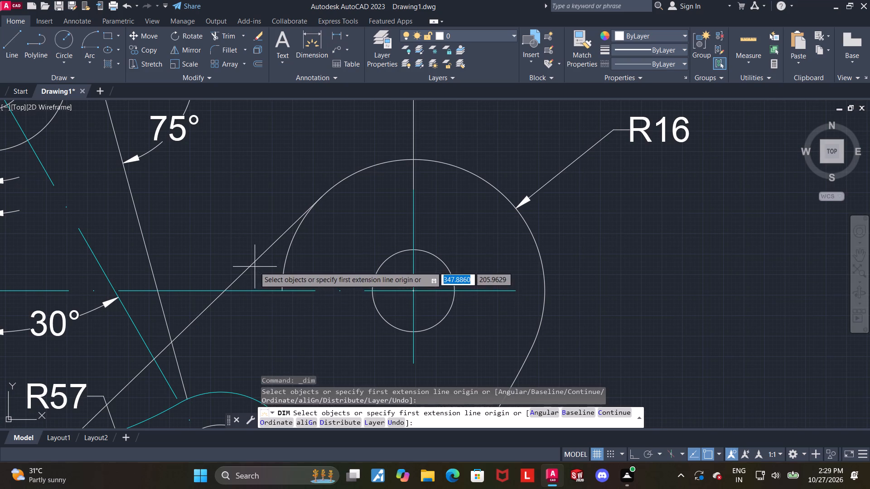
left_click(254, 266)
left_click(260, 288)
key("Escape")
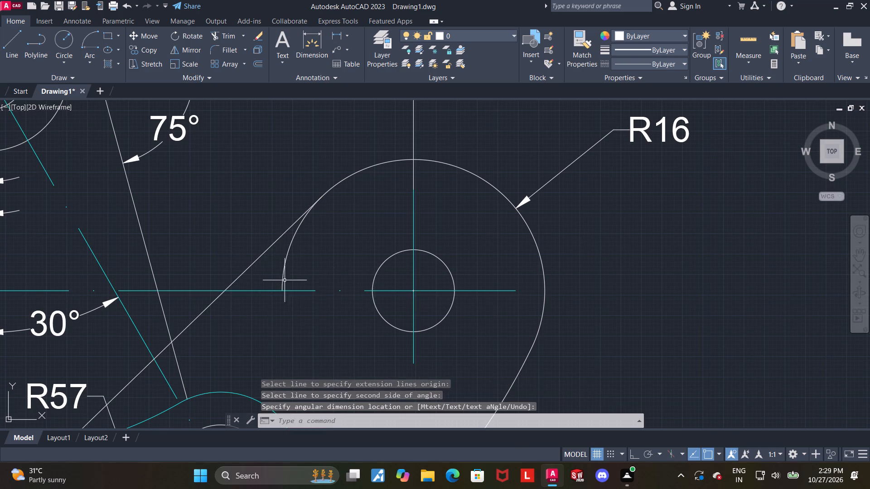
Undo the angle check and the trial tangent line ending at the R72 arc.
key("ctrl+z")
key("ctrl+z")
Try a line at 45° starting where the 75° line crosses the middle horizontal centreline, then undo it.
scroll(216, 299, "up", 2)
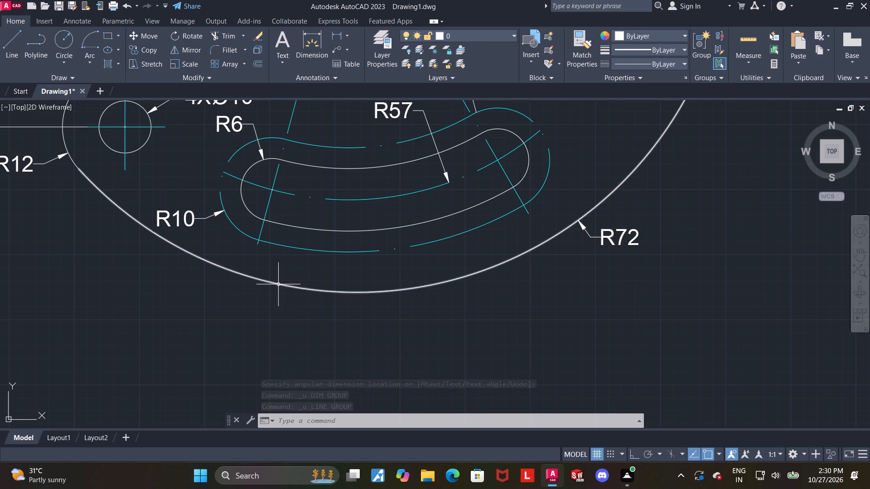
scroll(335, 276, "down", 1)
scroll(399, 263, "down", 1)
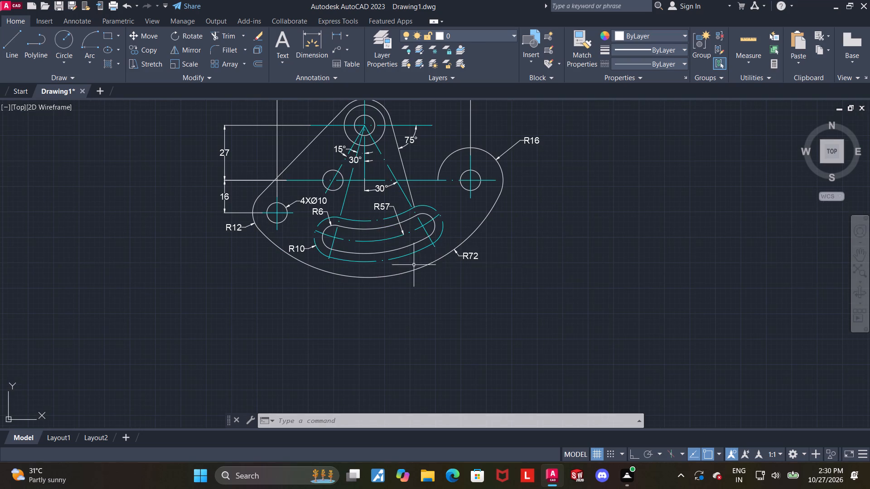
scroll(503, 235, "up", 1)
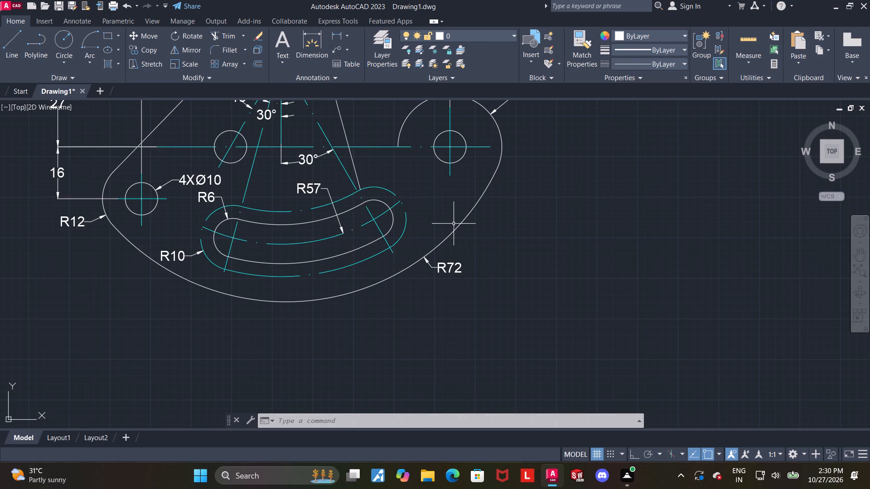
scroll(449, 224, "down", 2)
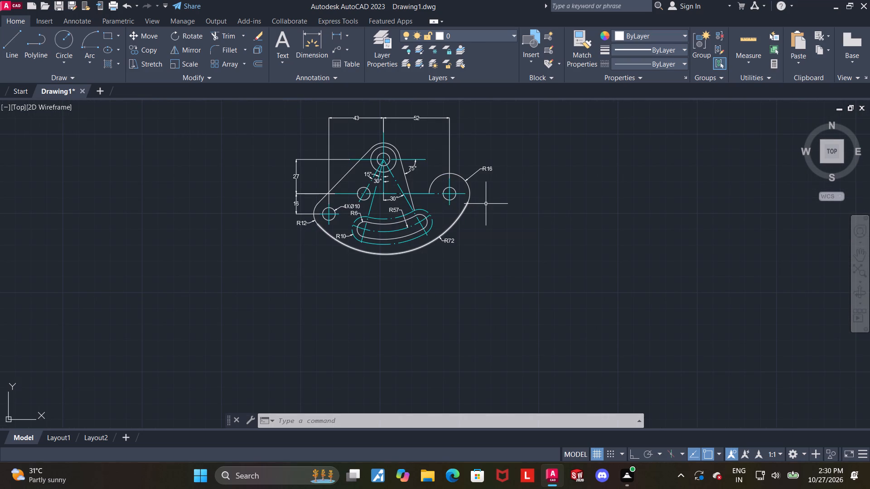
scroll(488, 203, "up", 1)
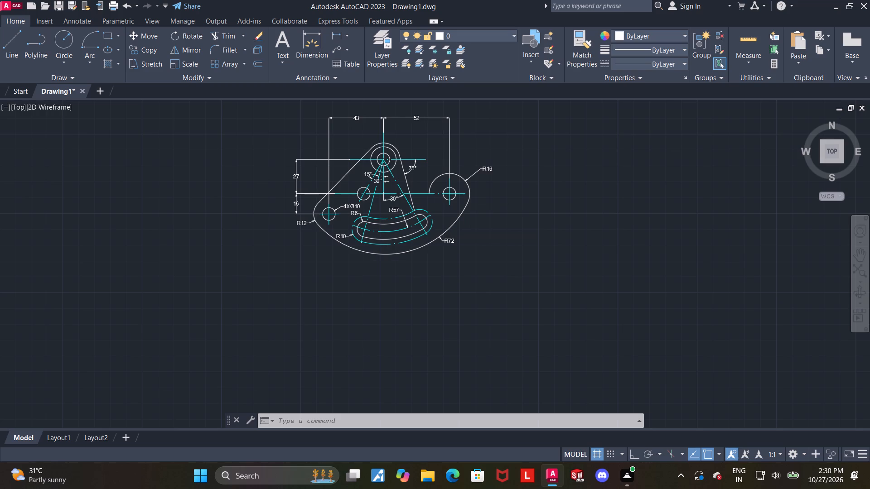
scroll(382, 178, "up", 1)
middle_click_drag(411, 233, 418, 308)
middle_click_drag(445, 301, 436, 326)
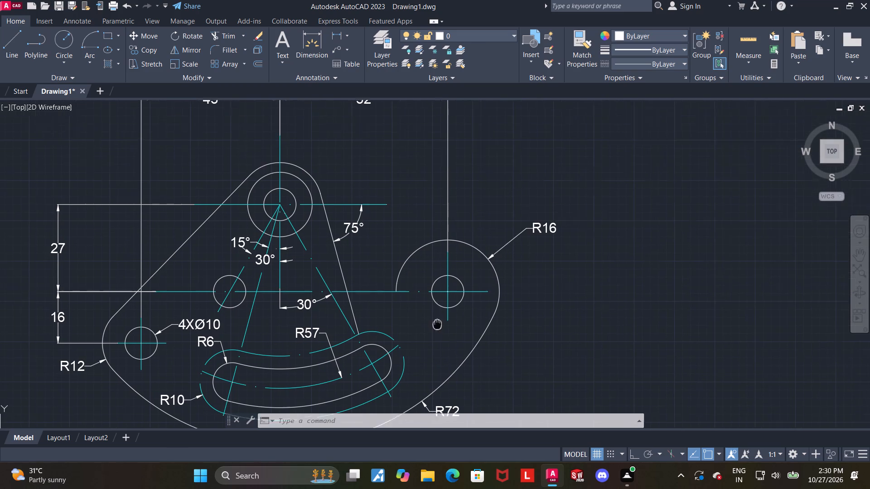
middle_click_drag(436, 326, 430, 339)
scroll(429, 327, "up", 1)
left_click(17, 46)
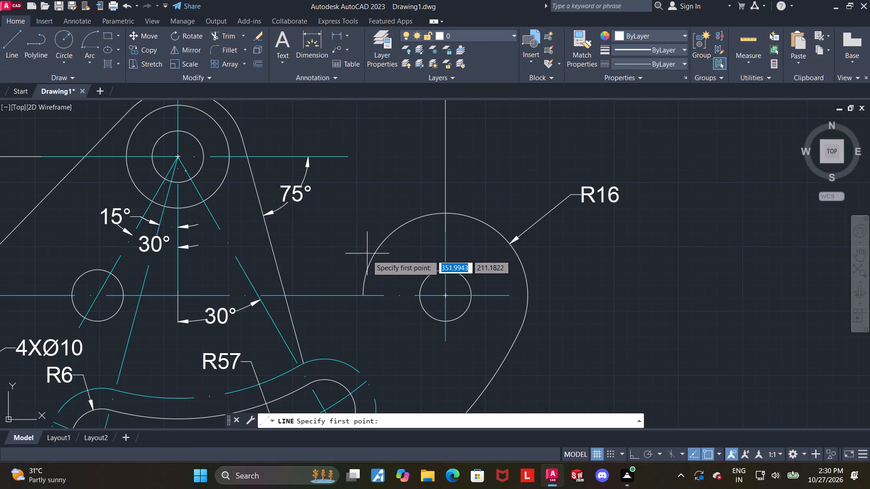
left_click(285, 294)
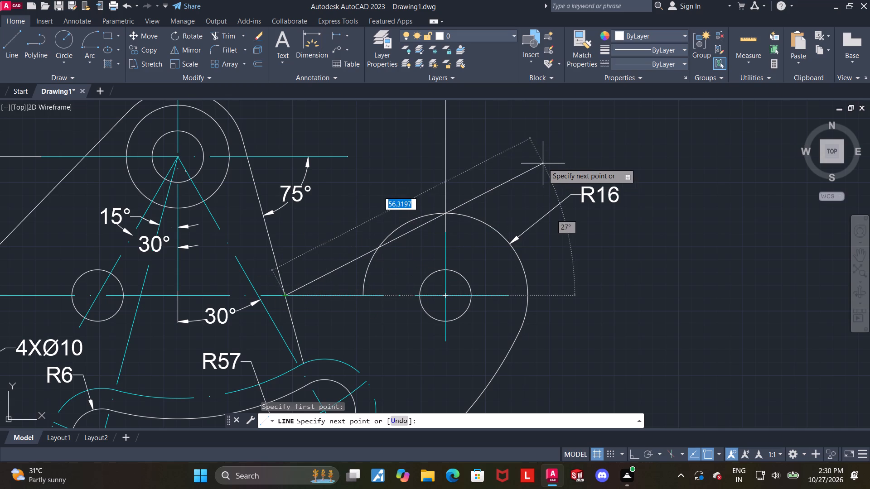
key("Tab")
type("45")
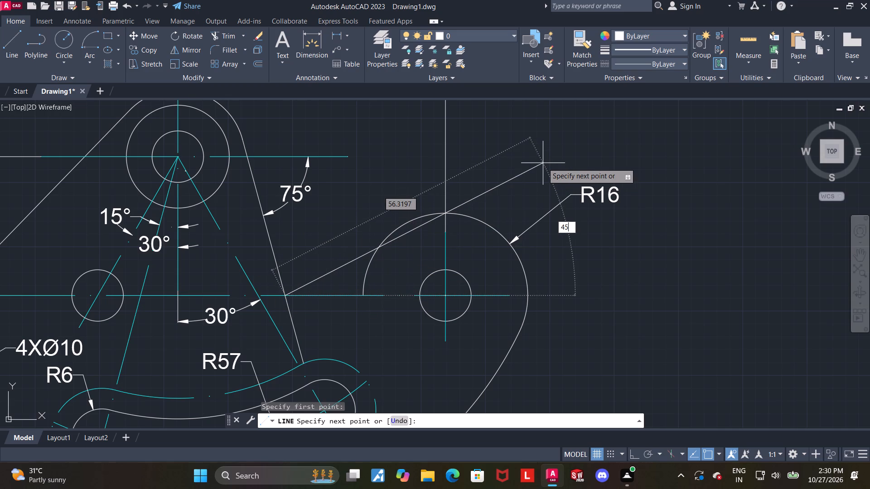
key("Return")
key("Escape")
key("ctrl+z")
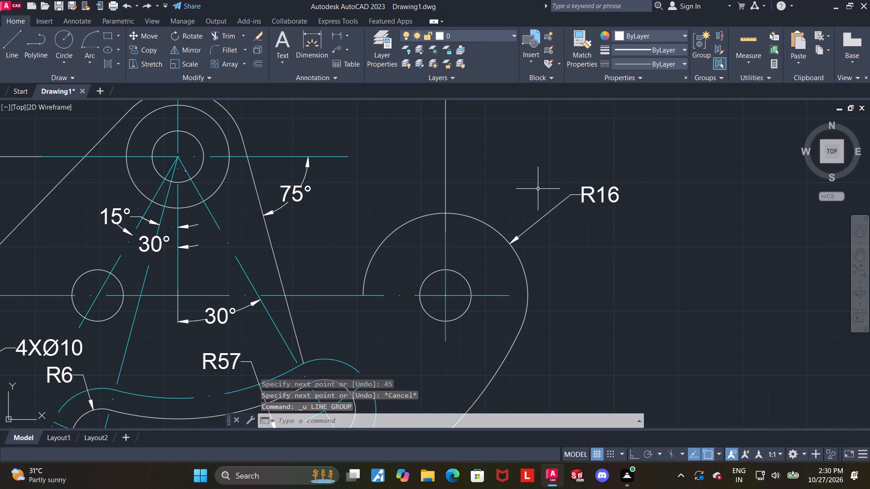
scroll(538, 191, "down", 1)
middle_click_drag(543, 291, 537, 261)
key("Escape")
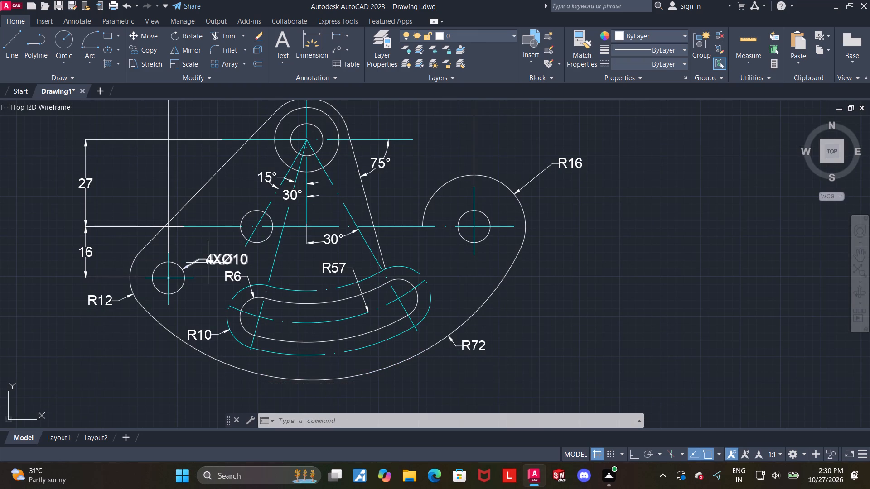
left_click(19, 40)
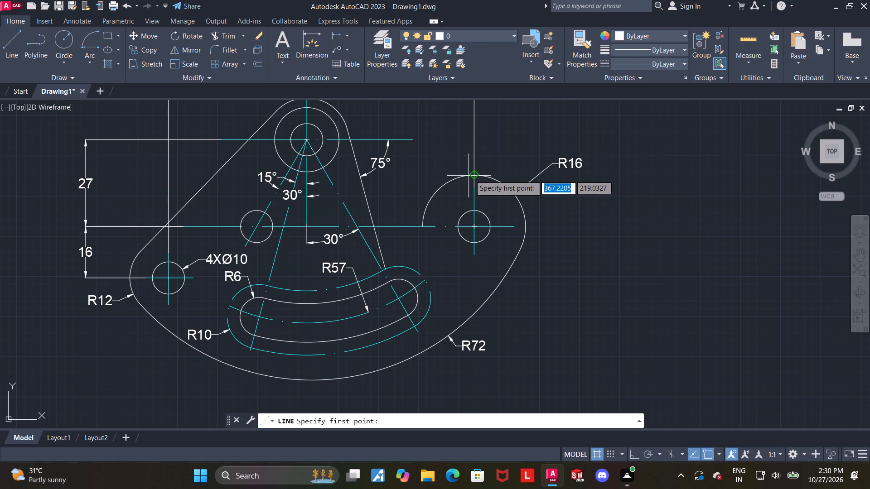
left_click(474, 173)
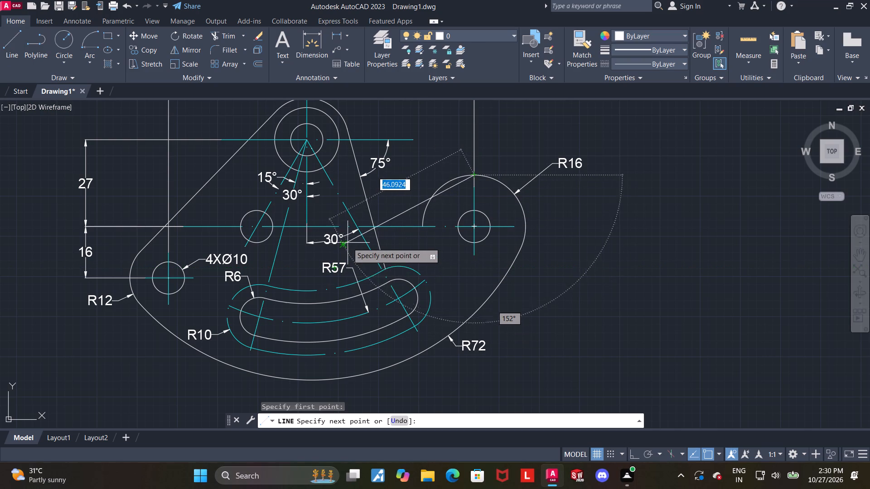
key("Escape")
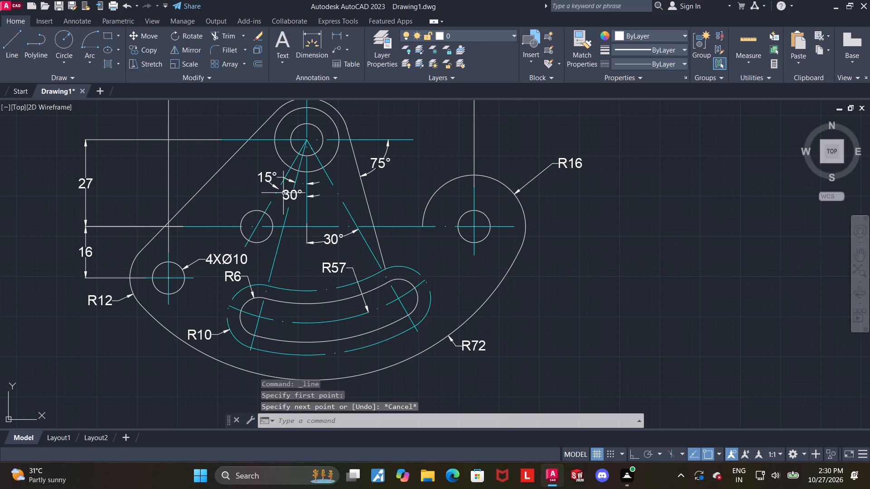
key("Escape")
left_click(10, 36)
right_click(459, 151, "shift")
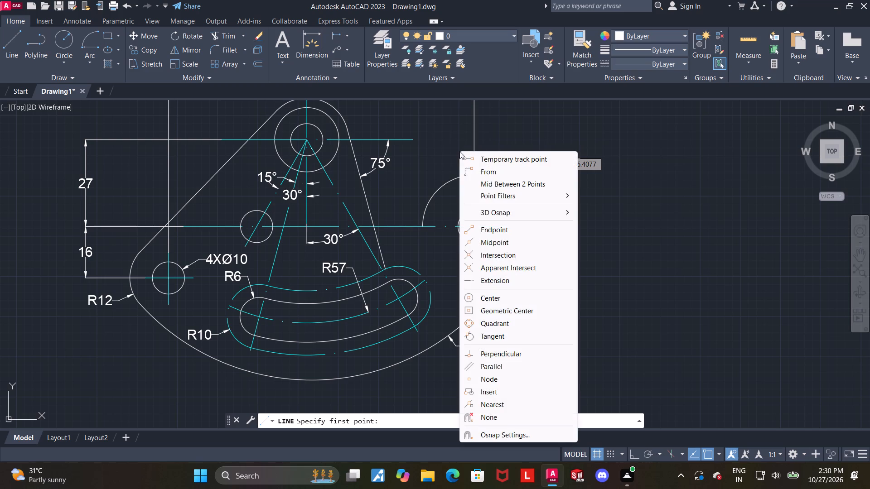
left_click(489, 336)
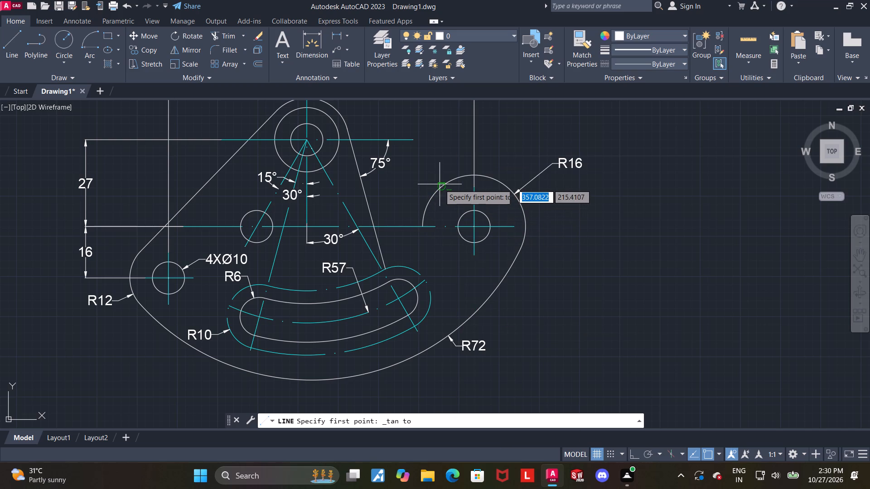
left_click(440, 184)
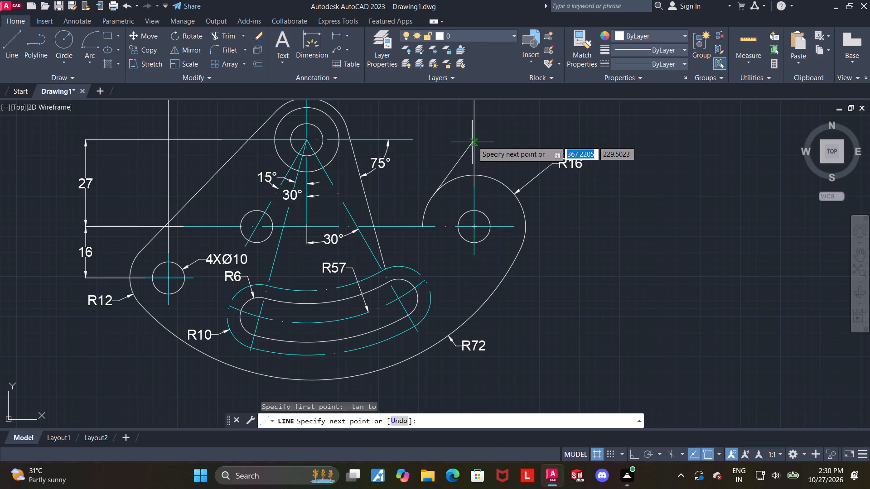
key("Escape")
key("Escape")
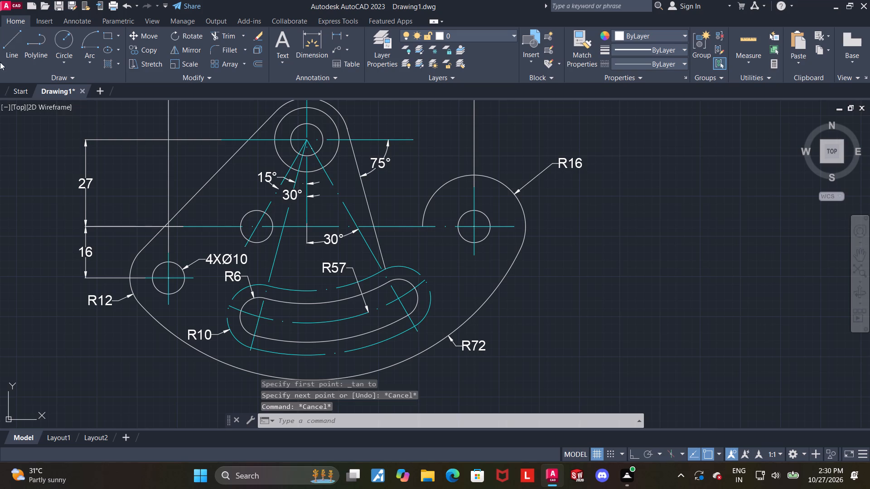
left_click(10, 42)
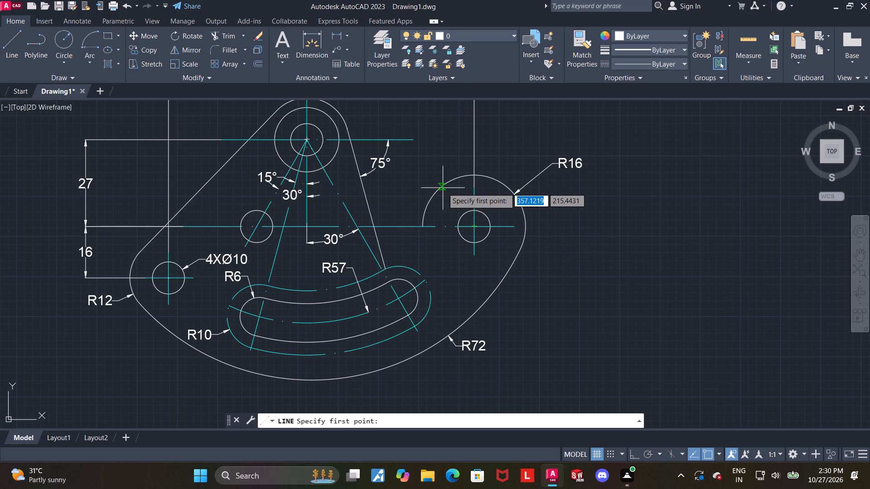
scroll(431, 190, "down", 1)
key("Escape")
Draw a line tangent to the R16 arc's upper side, ending at the R57 slot centreline's lowest point directly below the top hole's centre.
scroll(431, 190, "up", 1)
middle_click_drag(434, 192, 434, 244)
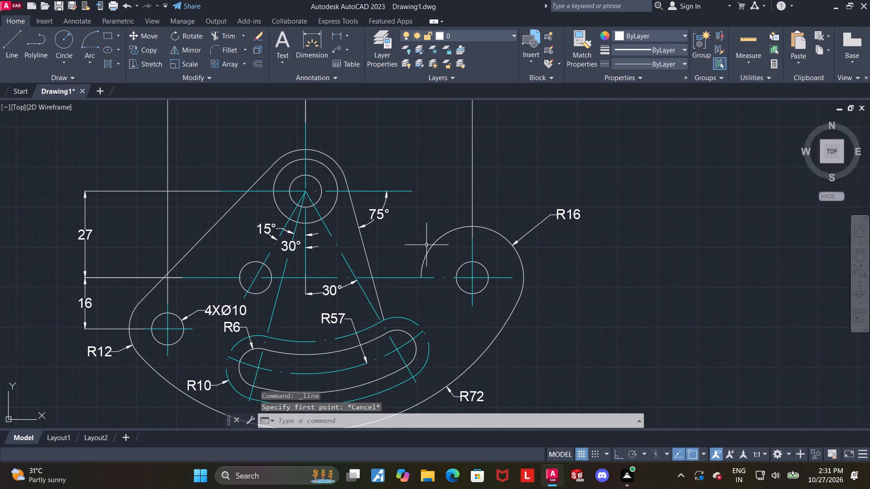
scroll(572, 299, "down", 1)
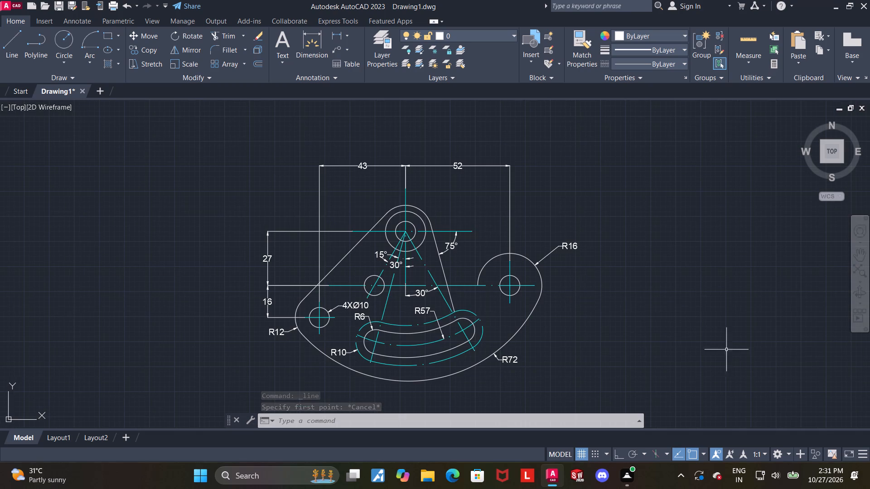
scroll(387, 353, "up", 1)
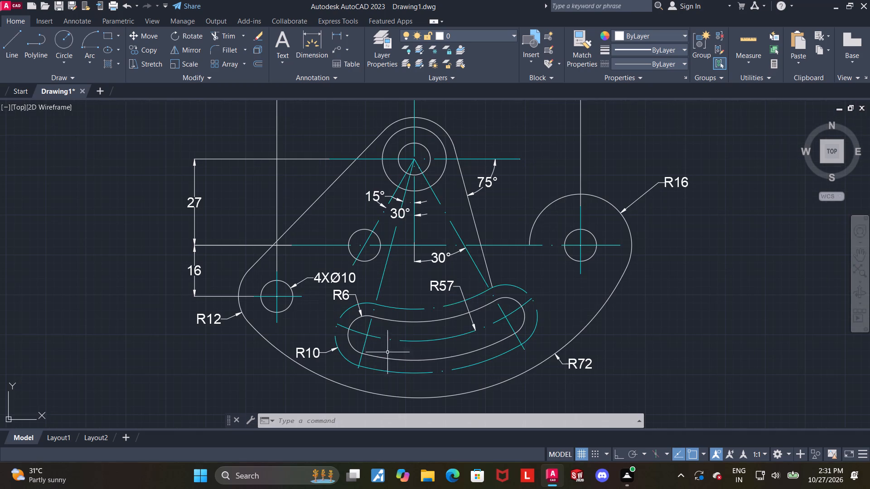
middle_click_drag(541, 202, 350, 242)
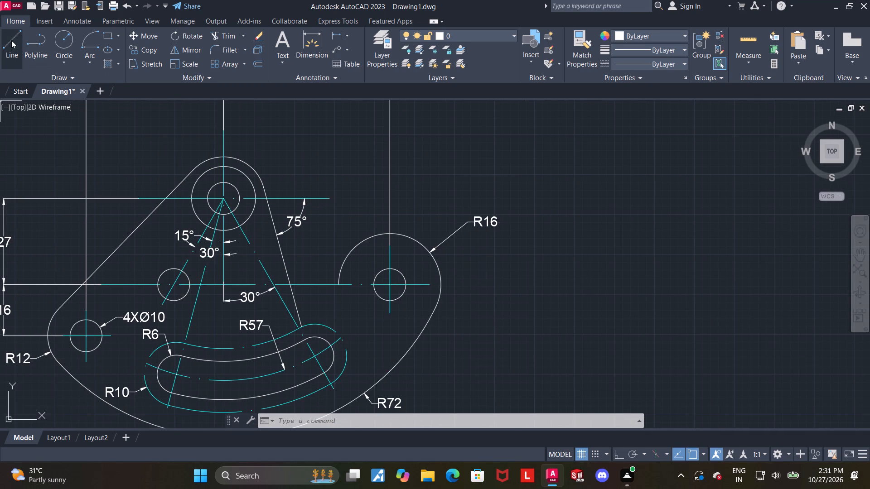
left_click(11, 40)
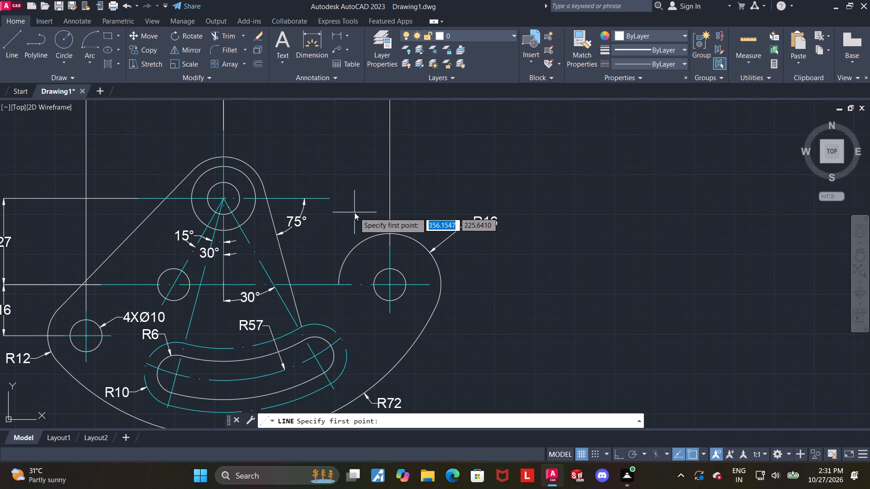
right_click(354, 212, "shift")
left_click(372, 364)
left_click(372, 356)
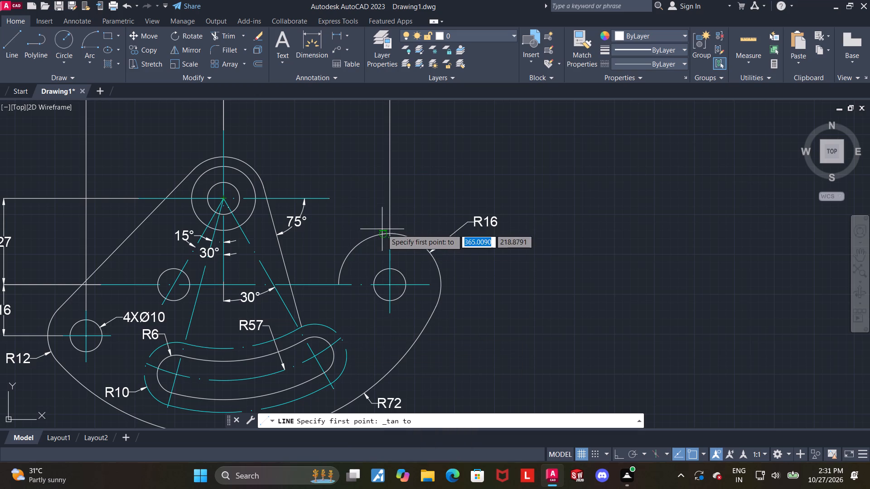
left_click(382, 229)
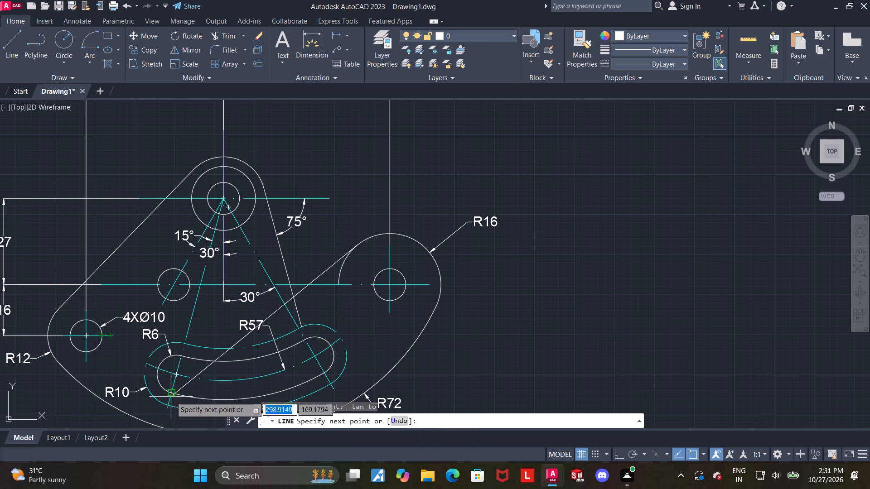
scroll(171, 360, "down", 1)
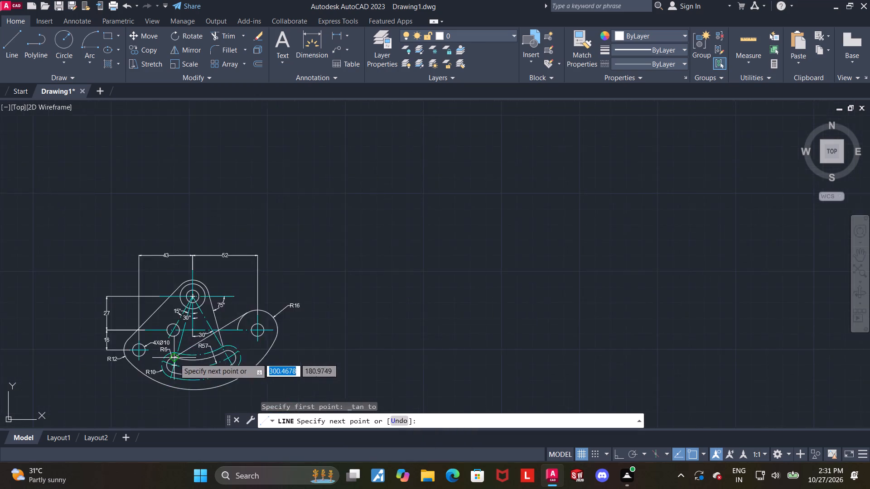
scroll(174, 358, "down", 2)
scroll(179, 368, "up", 3)
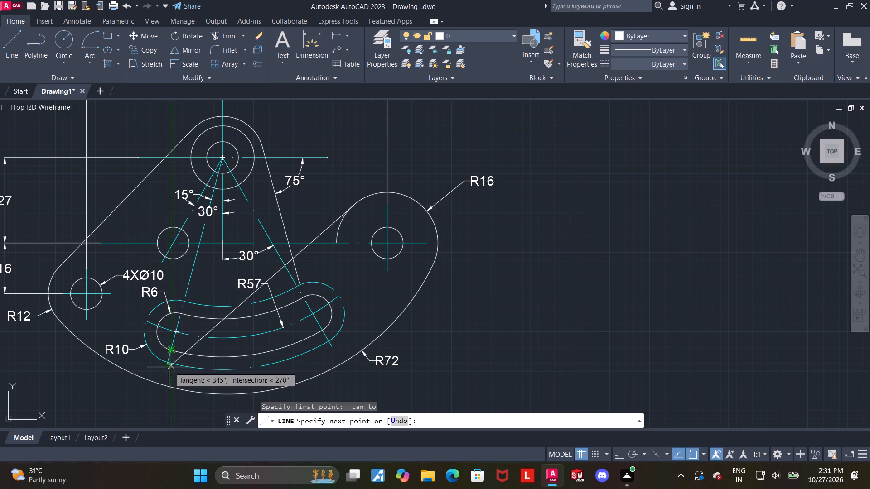
scroll(175, 365, "up", 3)
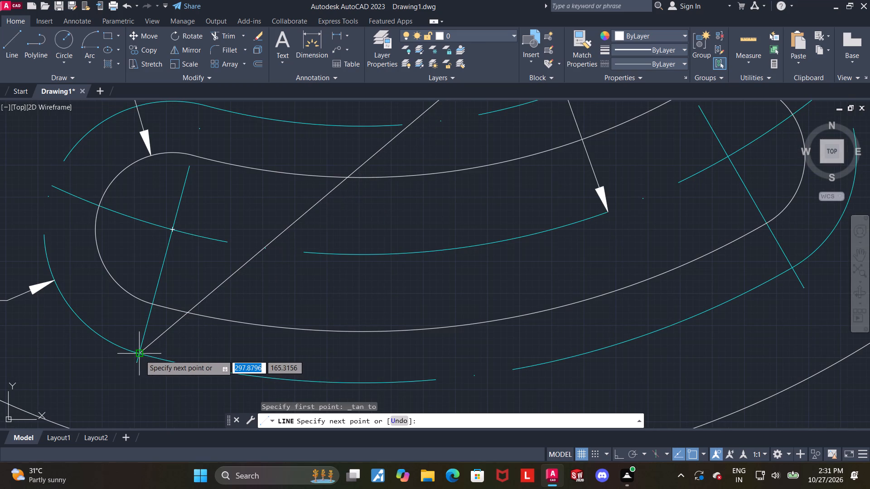
scroll(140, 355, "down", 2)
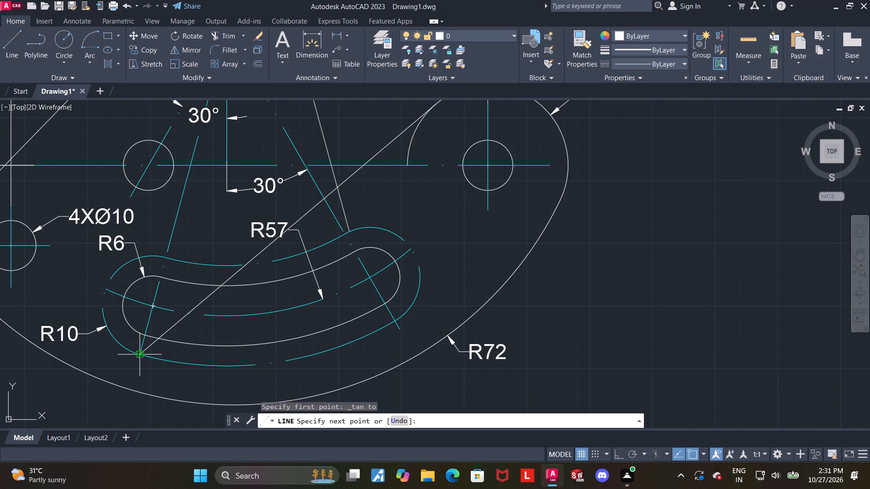
scroll(140, 355, "down", 1)
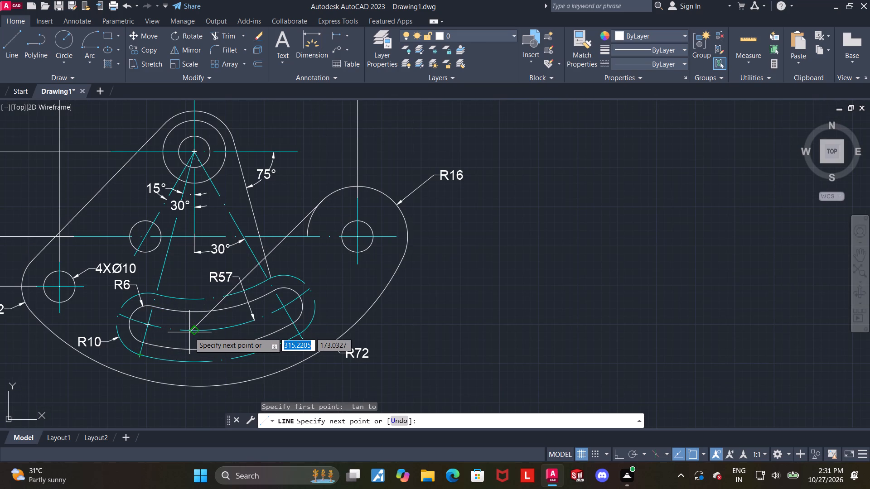
left_click(193, 331)
key("Escape")
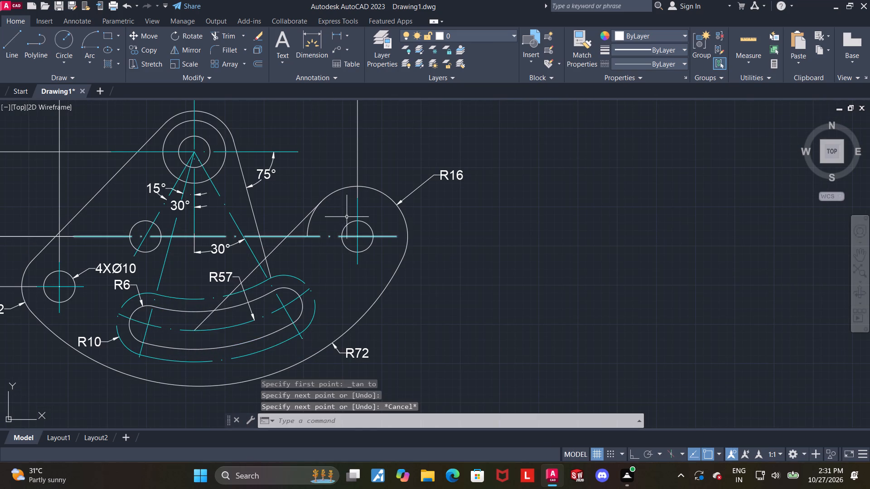
key("Escape")
Add an angular dimension between the new tangent line and the middle horizontal centreline, placed inside the R16 arc beside its hole.
scroll(342, 215, "up", 2)
left_click(307, 31)
scroll(237, 245, "up", 1)
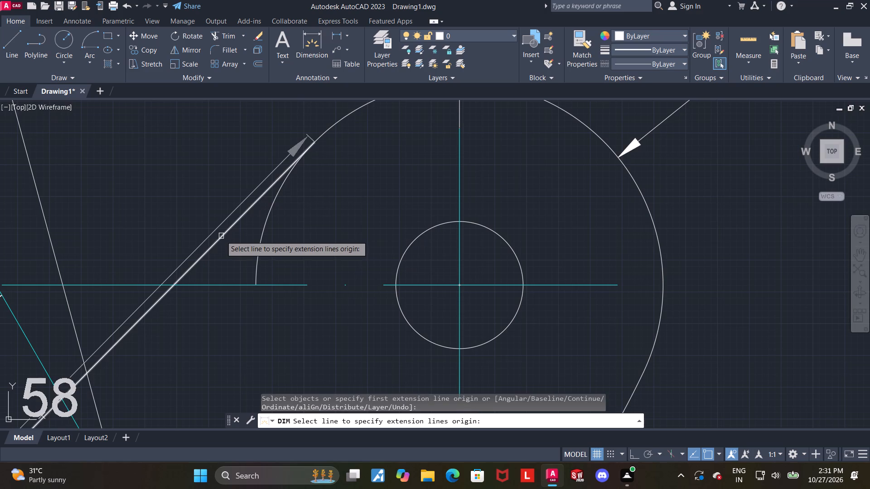
left_click(221, 236)
left_click(234, 285)
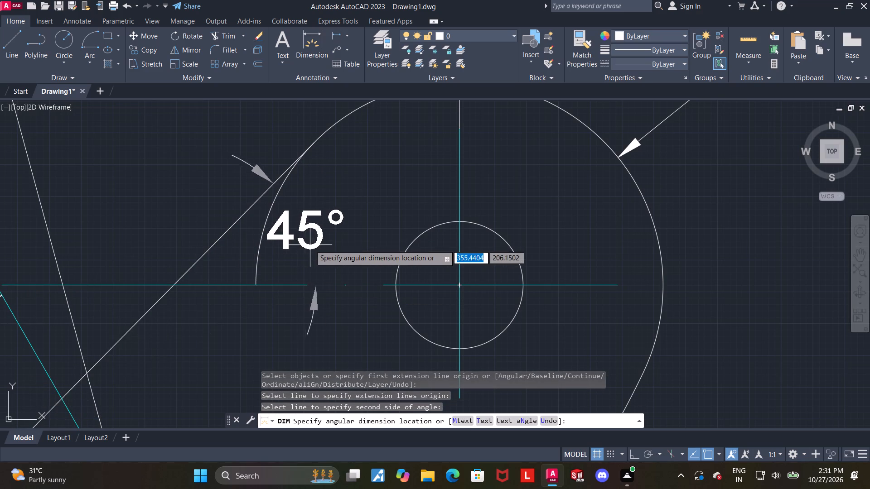
left_click(346, 244)
key("Escape")
scroll(346, 244, "down", 3)
scroll(242, 321, "up", 1)
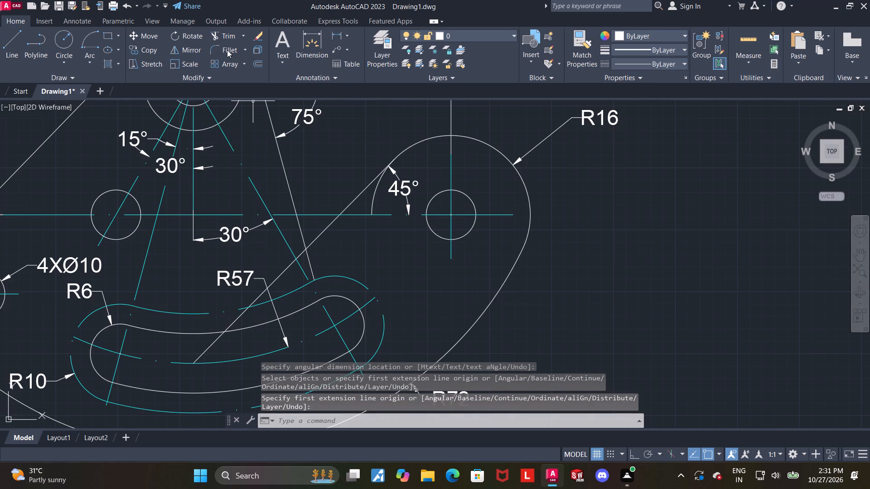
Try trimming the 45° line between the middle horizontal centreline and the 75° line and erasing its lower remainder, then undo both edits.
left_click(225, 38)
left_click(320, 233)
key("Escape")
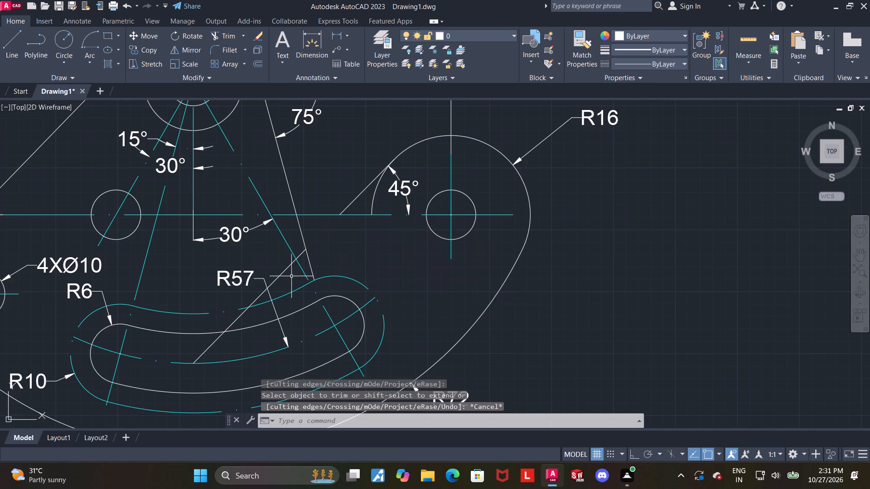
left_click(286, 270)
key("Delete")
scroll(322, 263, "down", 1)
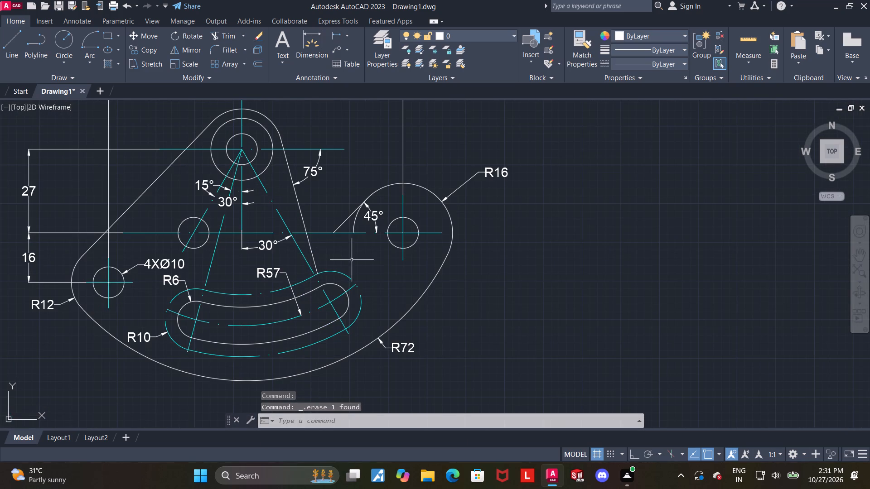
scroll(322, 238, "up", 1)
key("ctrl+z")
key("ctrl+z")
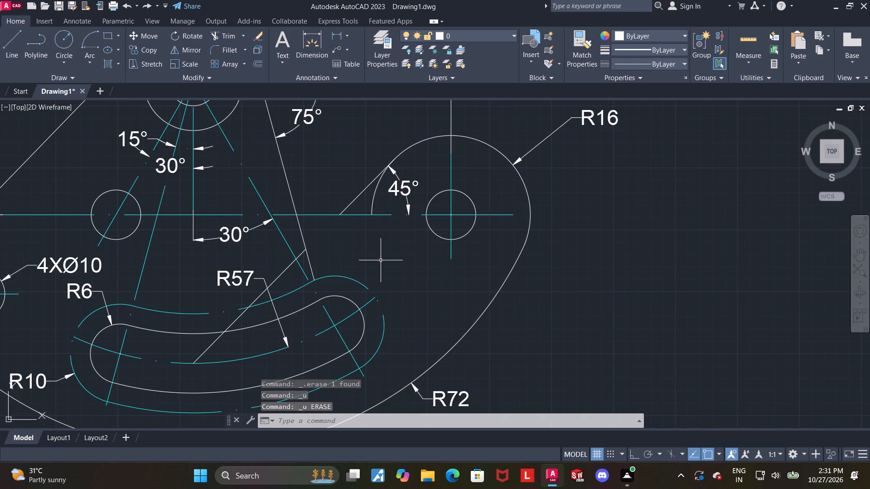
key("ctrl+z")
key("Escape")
Trim the 45° line between the right 30° centreline and the slot's R10 outline, and erase the leftover piece crossing the slot.
left_click(228, 36)
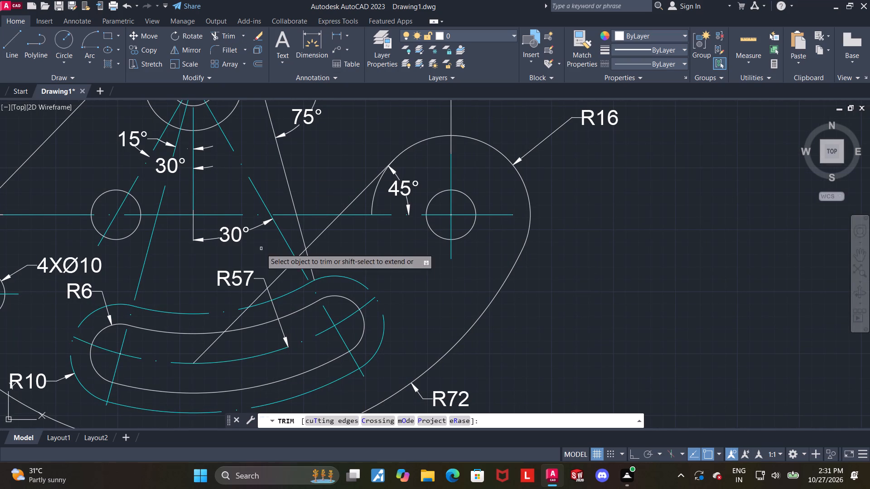
left_click(275, 278)
key("Escape")
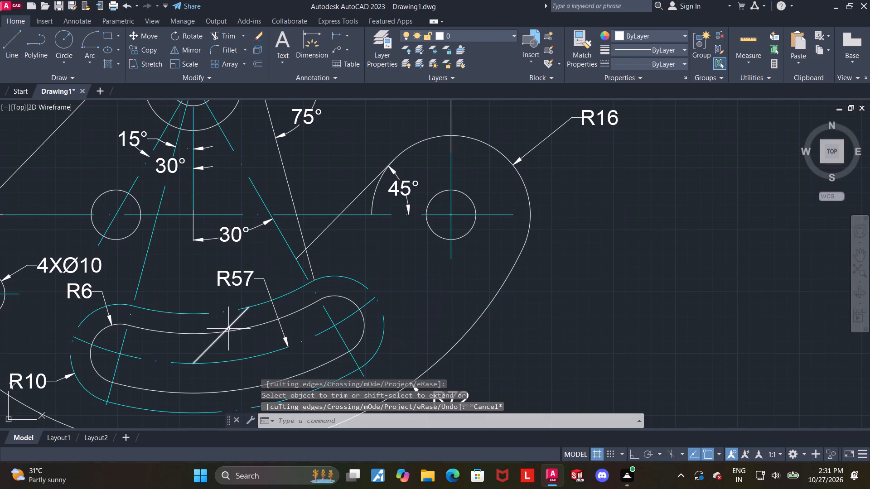
left_click(228, 329)
key("Delete")
Fillet the 75° line and the 45° tangent line with radius 8.
scroll(506, 243, "down", 1)
middle_click_drag(416, 244, 416, 252)
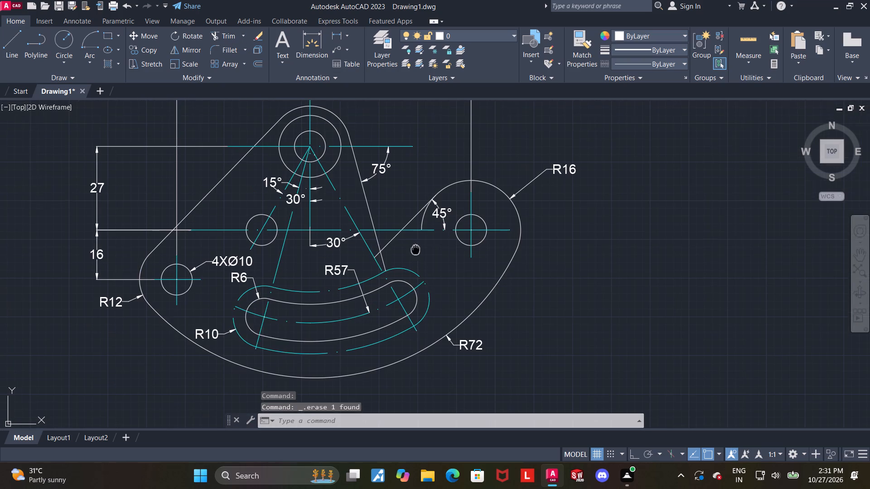
middle_click_drag(416, 252, 415, 269)
scroll(447, 193, "up", 1)
key("f")
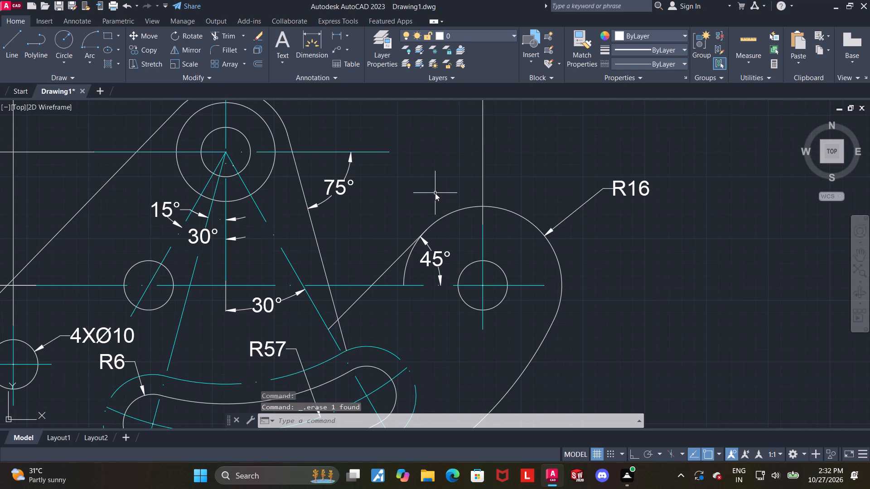
key("Return")
key("r")
key("Return")
key("8")
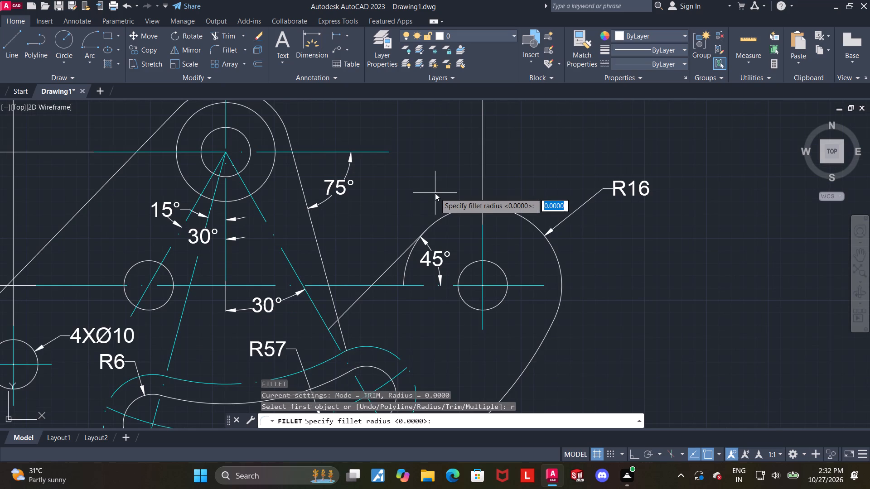
key("Return")
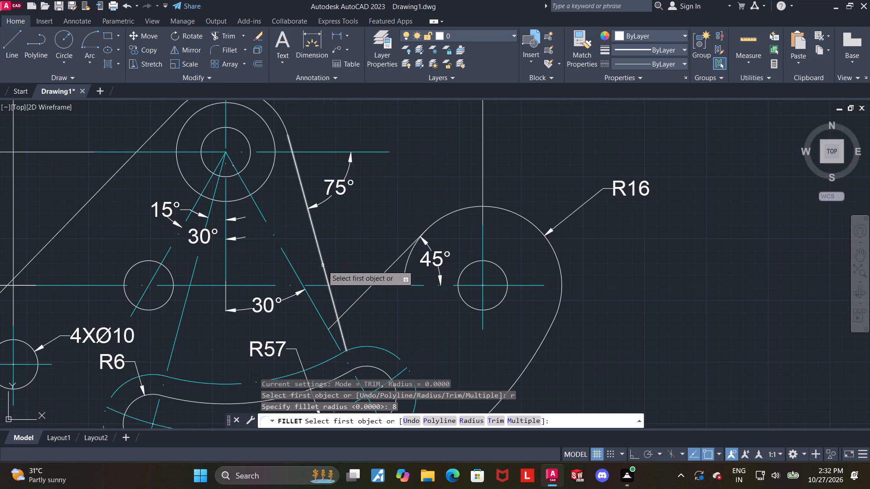
left_click(323, 265)
left_click(389, 268)
key("Escape")
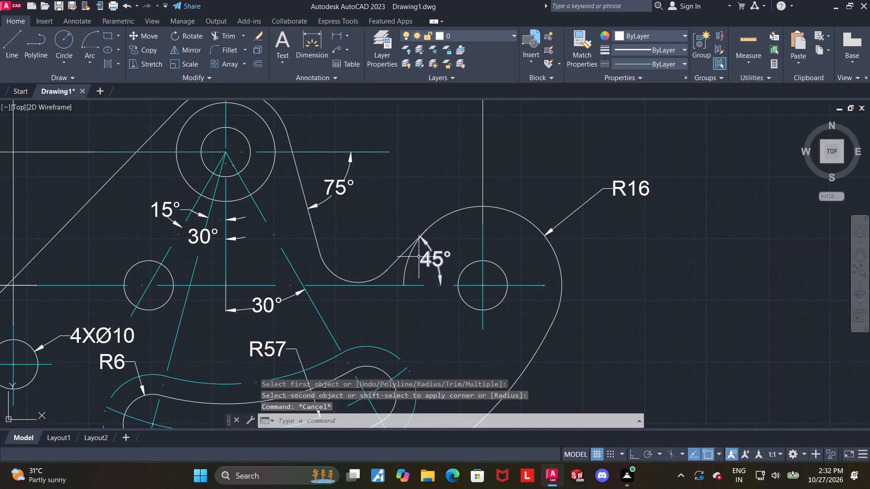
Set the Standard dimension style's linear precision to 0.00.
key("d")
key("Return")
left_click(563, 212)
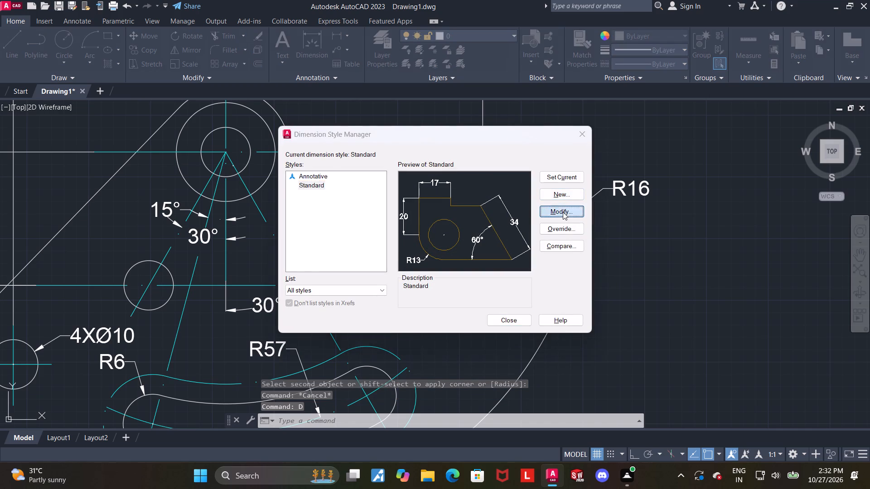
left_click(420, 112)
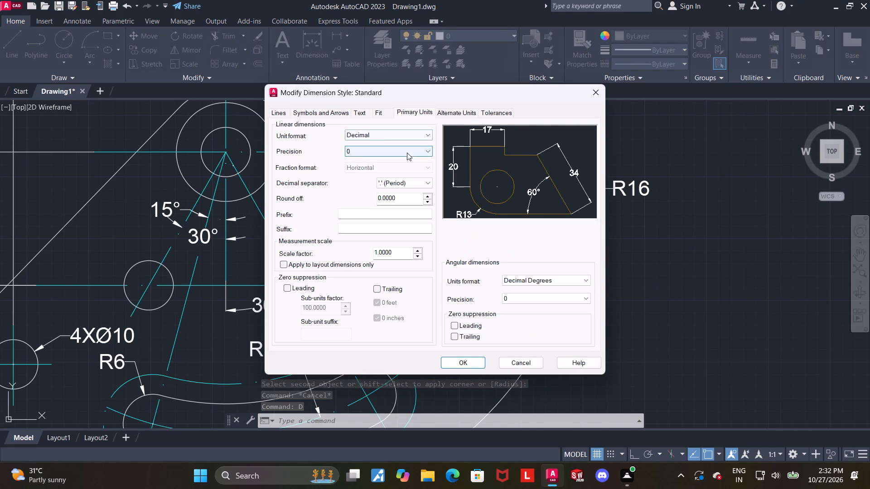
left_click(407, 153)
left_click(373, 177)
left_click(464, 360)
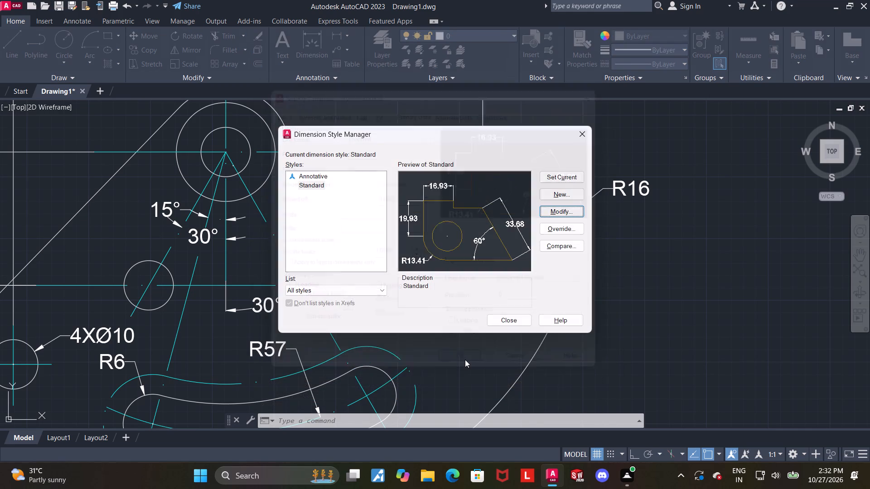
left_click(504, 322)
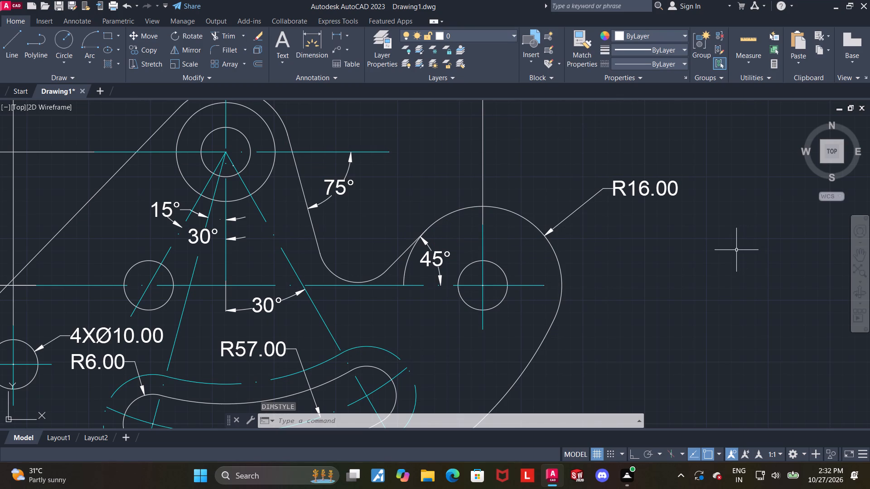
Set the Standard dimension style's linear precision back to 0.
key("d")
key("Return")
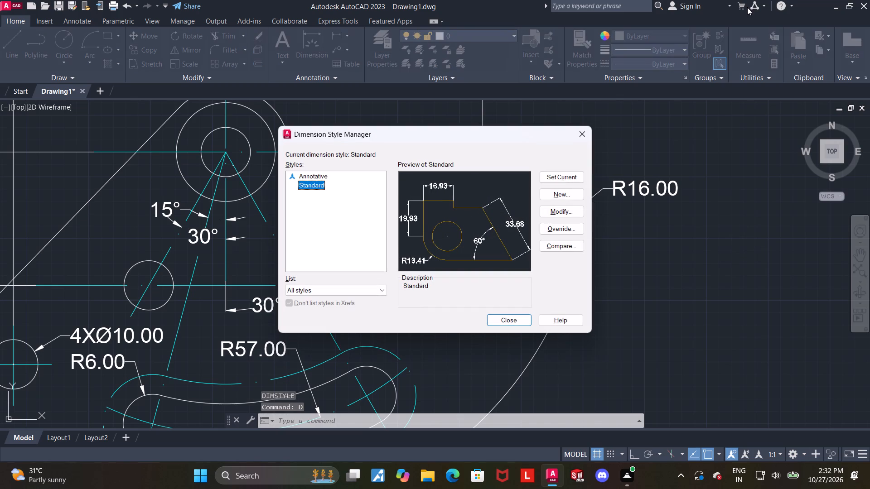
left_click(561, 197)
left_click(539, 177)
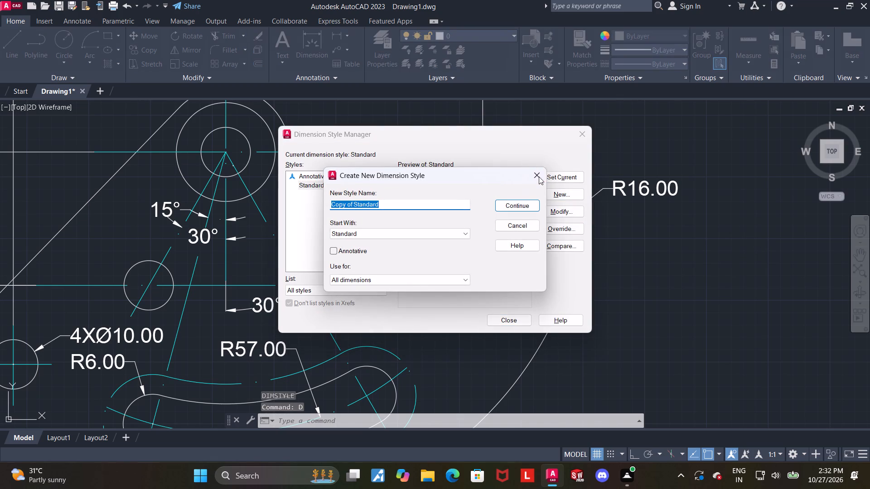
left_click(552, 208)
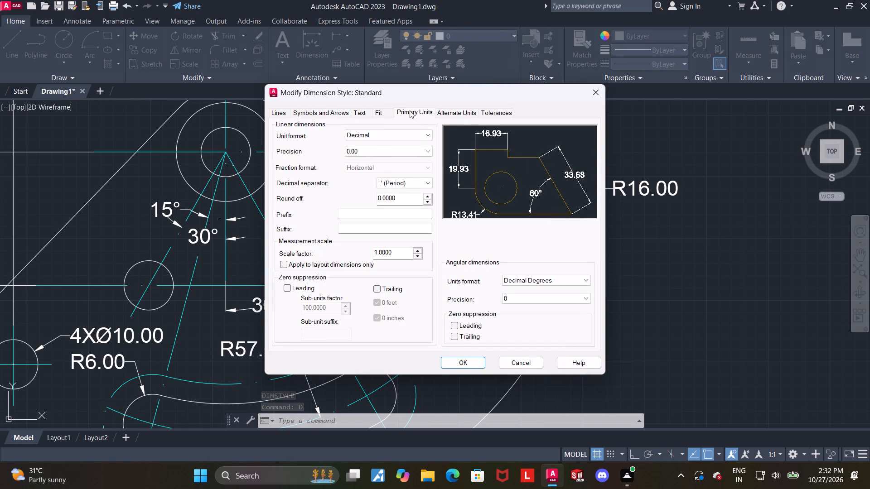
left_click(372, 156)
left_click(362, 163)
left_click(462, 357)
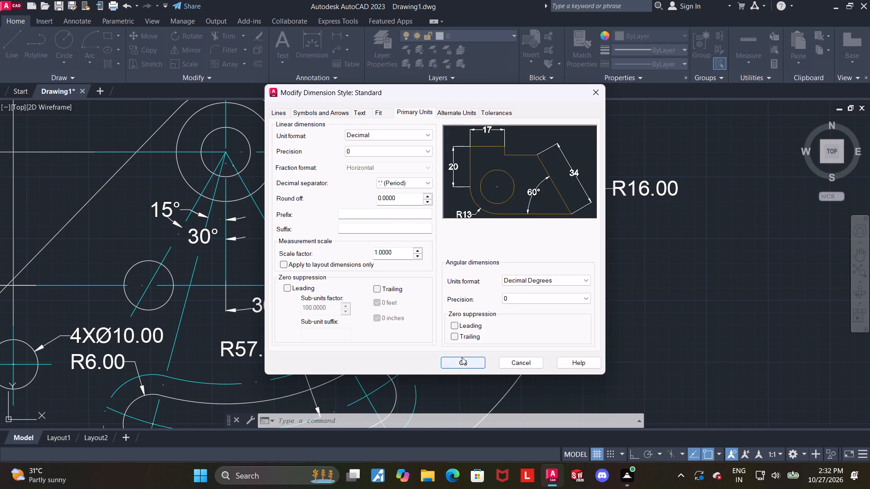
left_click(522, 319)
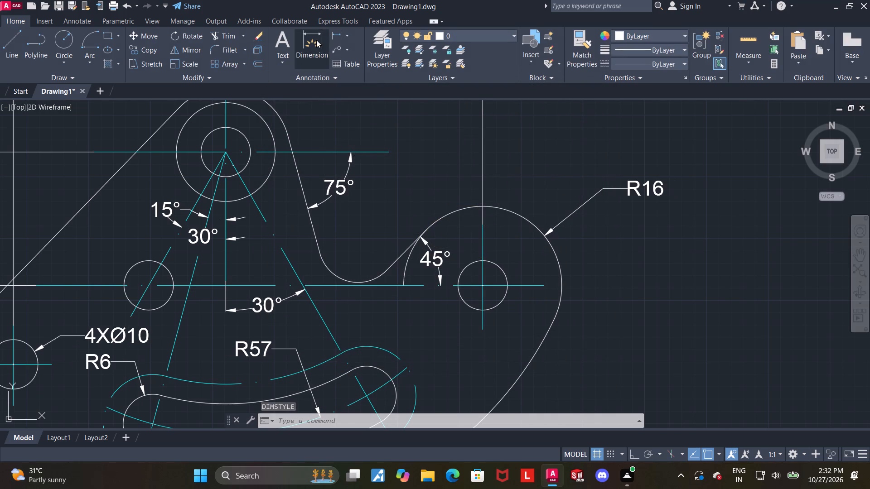
Add a radius dimension to the new fillet between the 75° and 45° lines, placing its text above the fillet's curve.
left_click(316, 40)
scroll(342, 171, "up", 1)
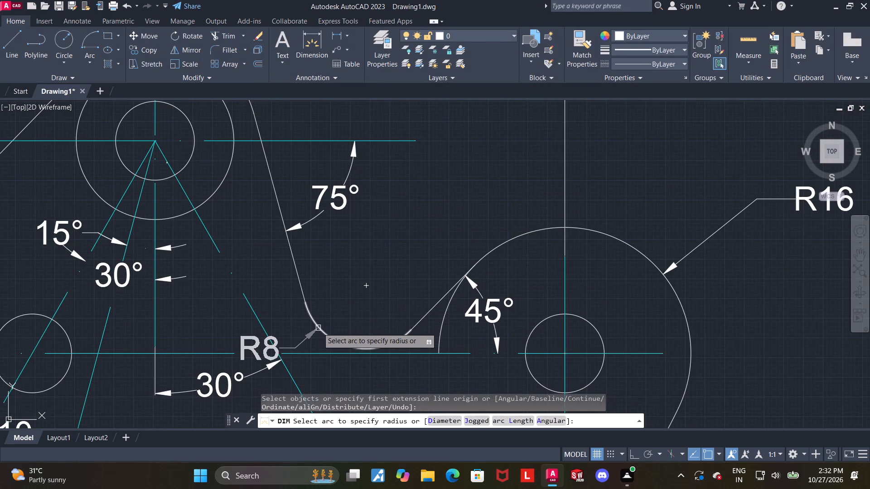
left_click(318, 328)
left_click(342, 307)
scroll(358, 289, "down", 3)
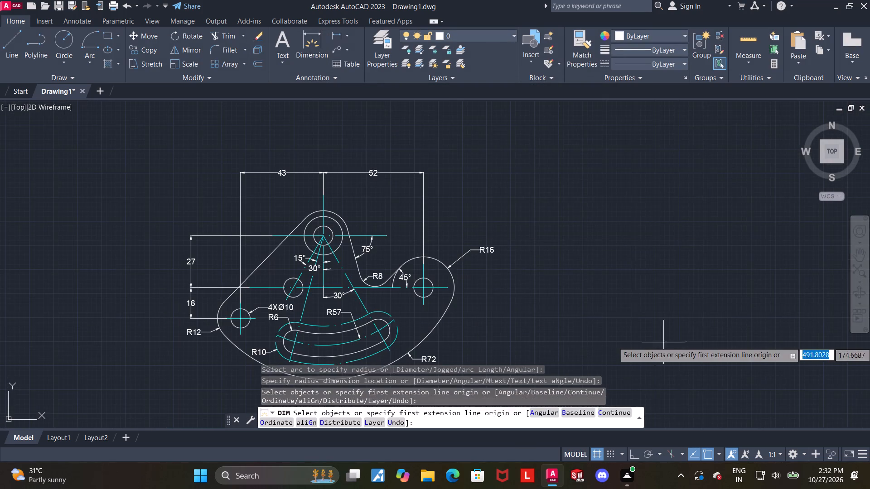
middle_click_drag(652, 338, 669, 281)
key("Escape")
Examine the part's outline and dimensions for missing dimensions or leftover geometry.
scroll(539, 238, "up", 1)
middle_click_drag(555, 255, 662, 366)
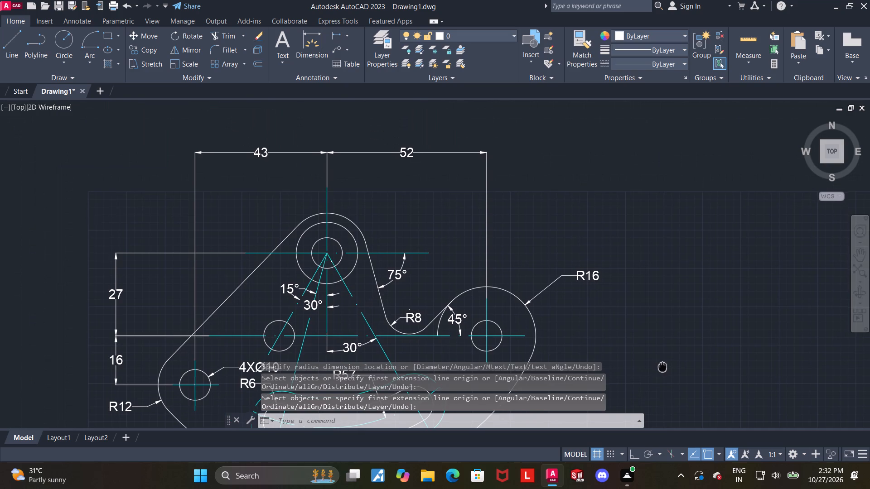
middle_click_drag(662, 366, 663, 344)
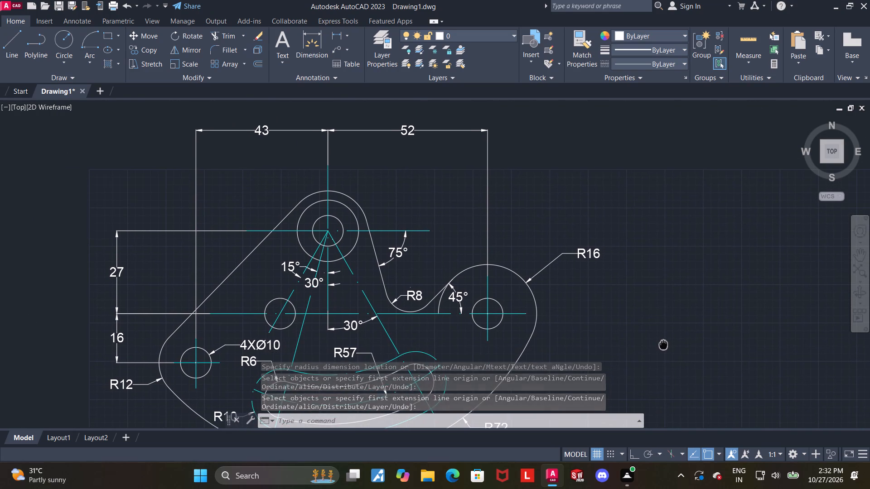
middle_click_drag(663, 344, 674, 259)
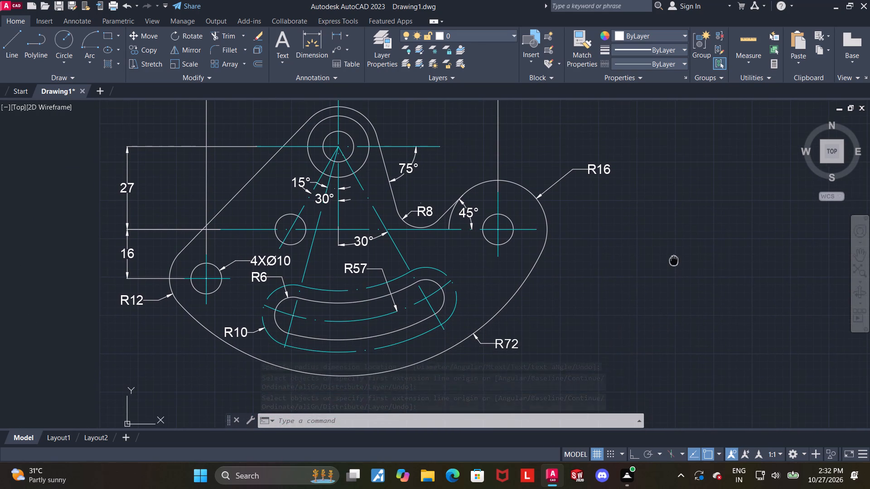
middle_click_drag(674, 259, 674, 259)
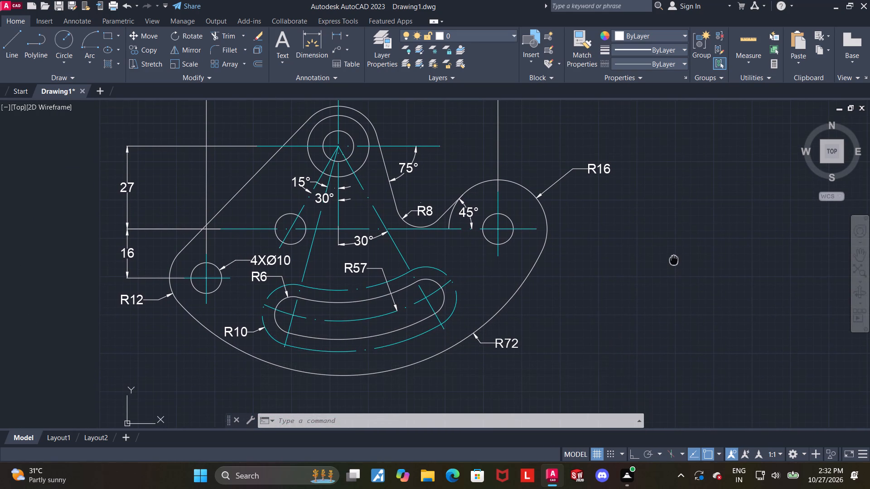
middle_click_drag(674, 259, 673, 259)
middle_click_drag(673, 259, 657, 259)
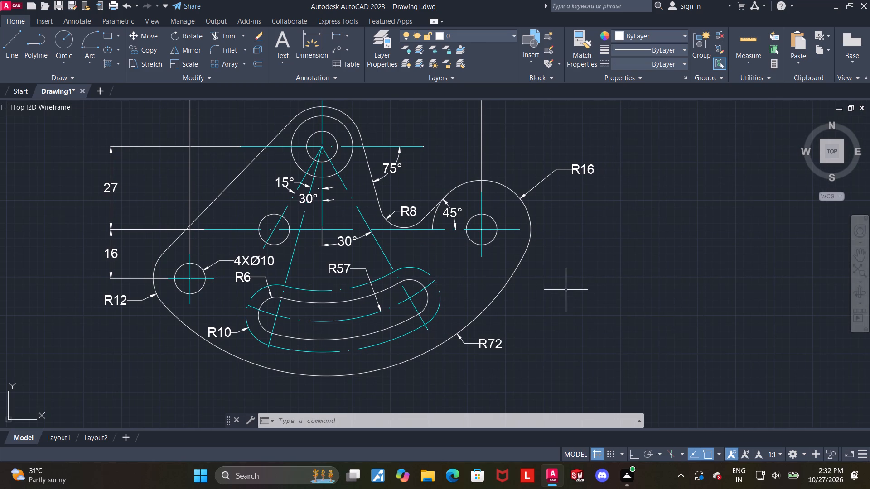
middle_click_drag(566, 290, 580, 305)
middle_click_drag(541, 276, 541, 304)
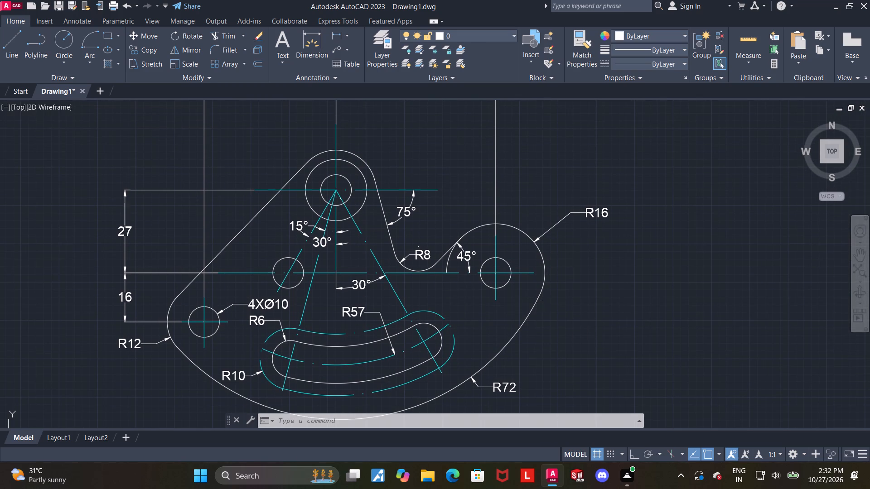
middle_click_drag(578, 249, 586, 280)
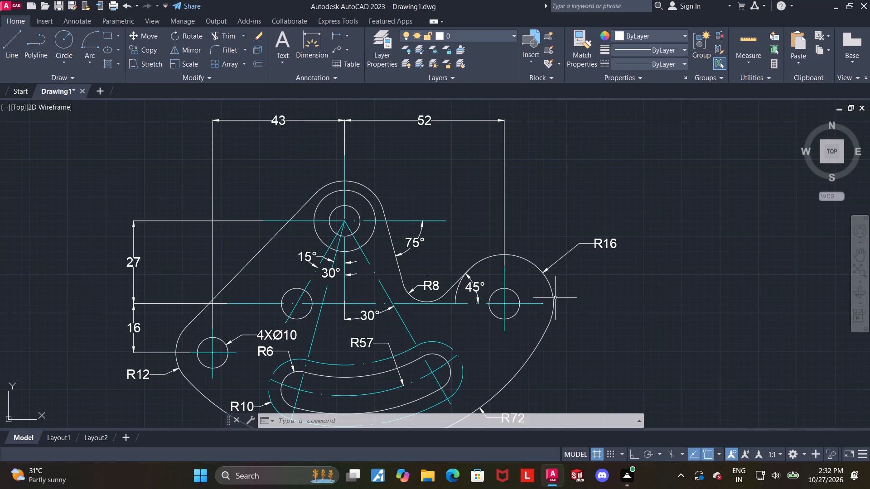
Trim the leftover end of the R16 arc between the 45° line's tangent point and the middle horizontal centreline.
scroll(491, 291, "up", 2)
key("Escape")
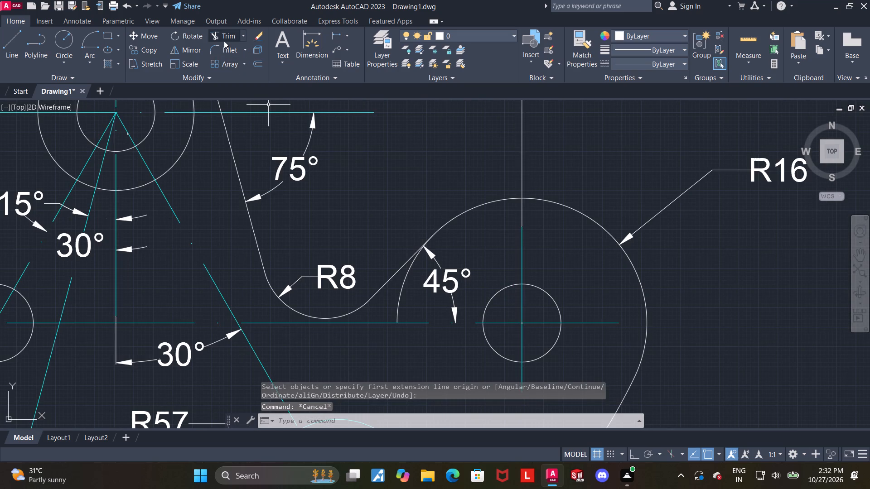
left_click(224, 40)
left_click_drag(412, 290, 394, 295)
scroll(430, 308, "down", 2)
key("Escape")
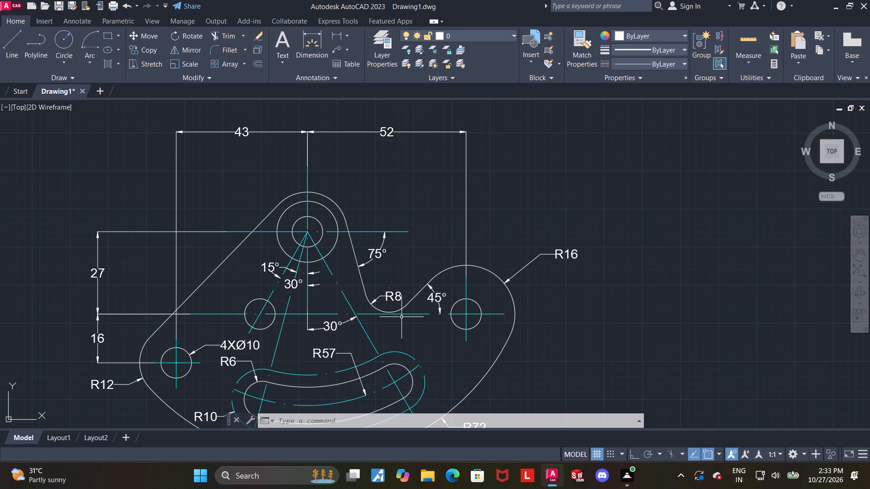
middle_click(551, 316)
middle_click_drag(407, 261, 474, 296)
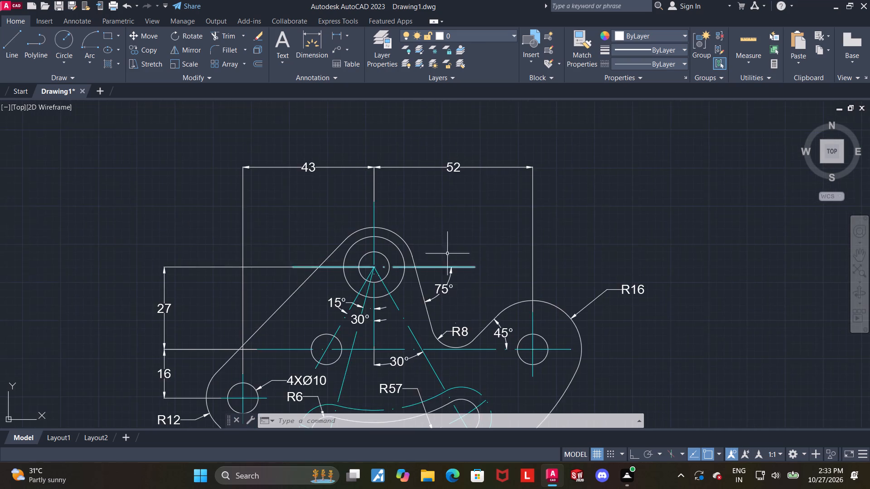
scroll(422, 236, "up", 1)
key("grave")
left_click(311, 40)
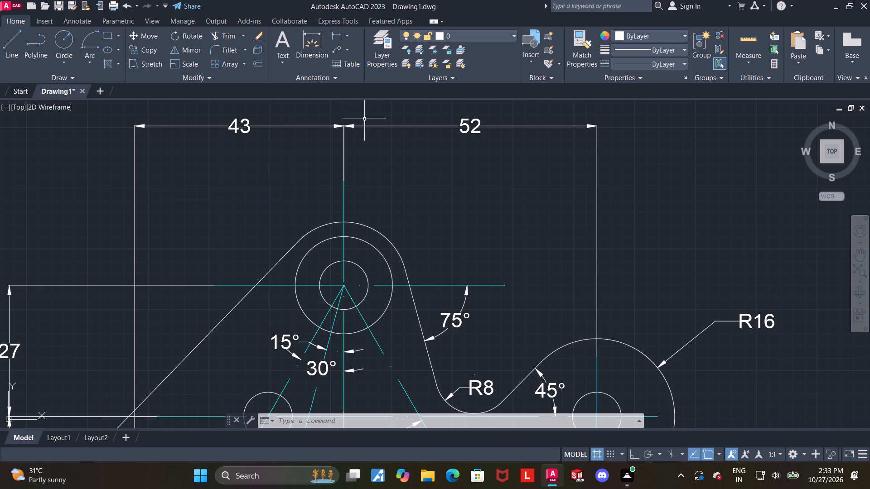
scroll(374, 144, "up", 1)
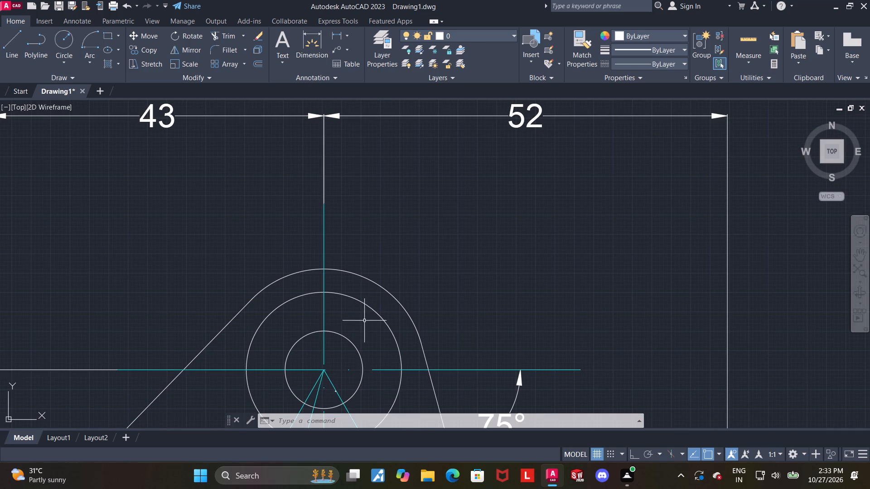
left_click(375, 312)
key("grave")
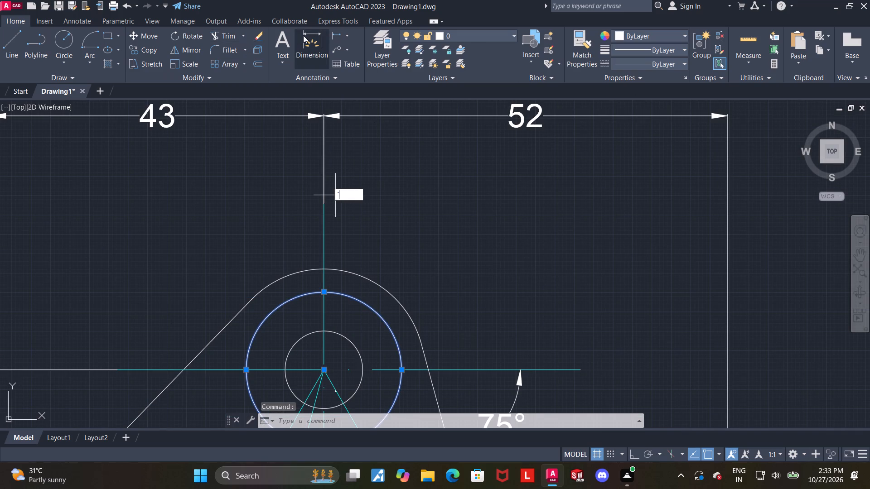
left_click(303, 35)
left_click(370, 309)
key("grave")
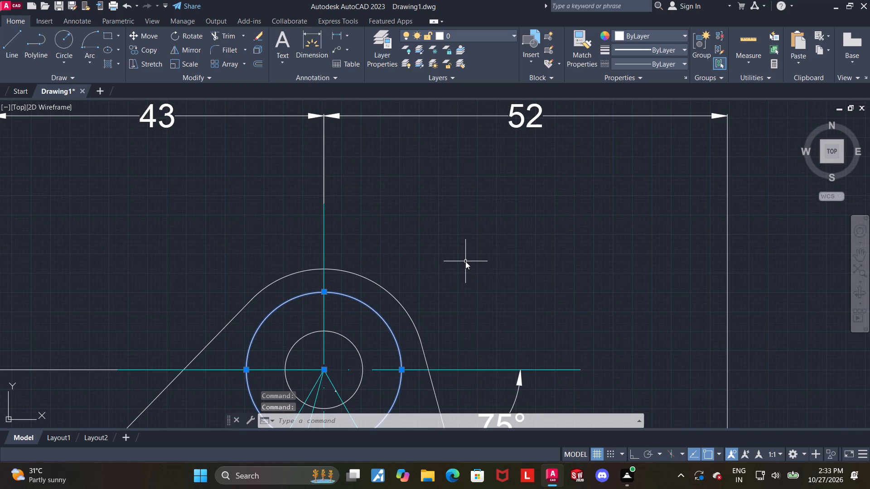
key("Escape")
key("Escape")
Add a diameter dimension to the larger circle around the top hole, placing its text above and to the right of the part's top arc.
left_click(309, 42)
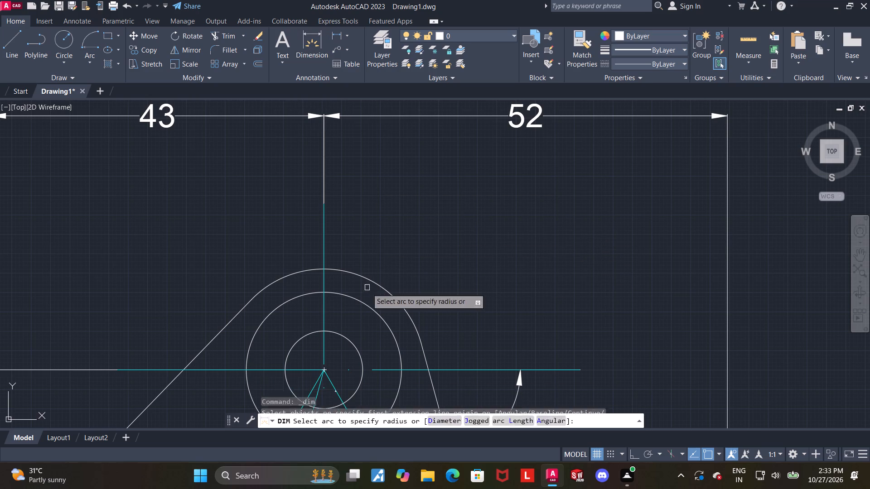
left_click(363, 303)
key("d")
key("Return")
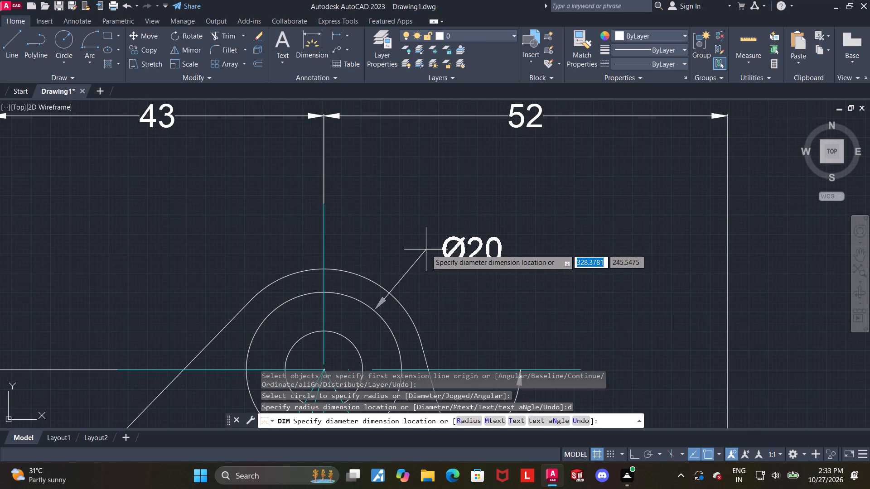
left_click(394, 255)
key("Escape")
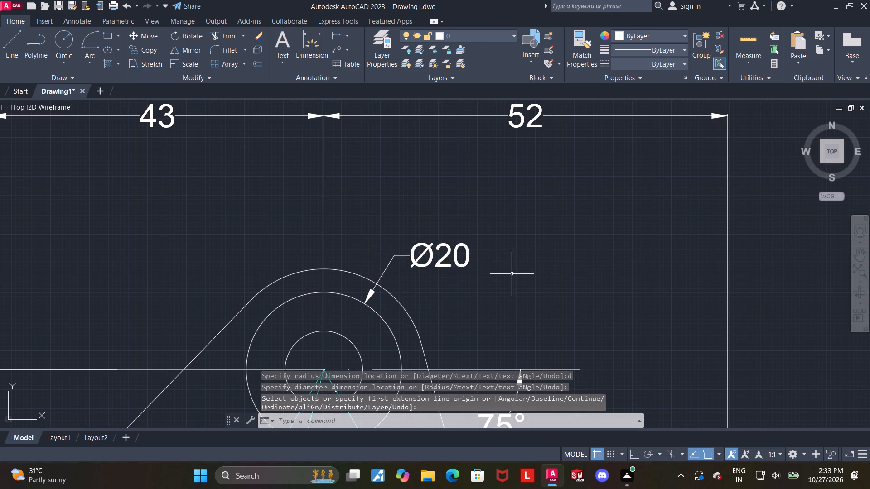
Add a radius dimension to the outline's top outer arc, placing its text above and to the left of the arc.
middle_click_drag(512, 274, 509, 197)
left_click(315, 37)
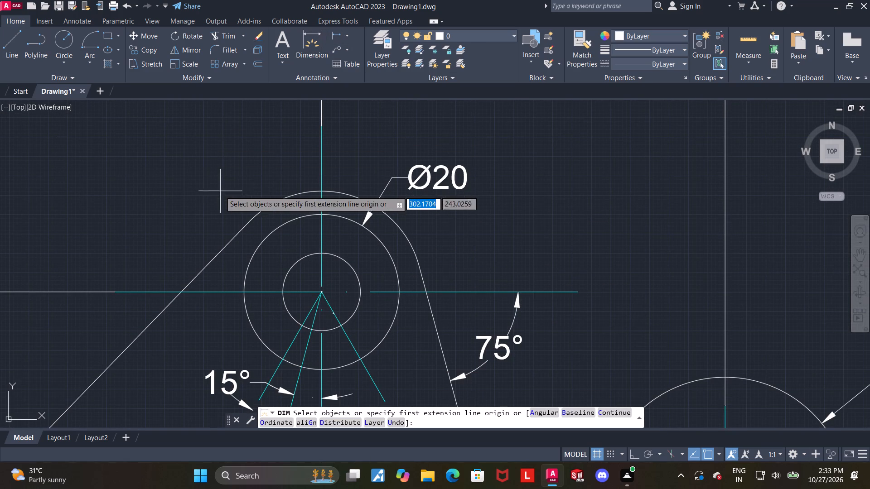
left_click(256, 212)
left_click(239, 167)
key("Escape")
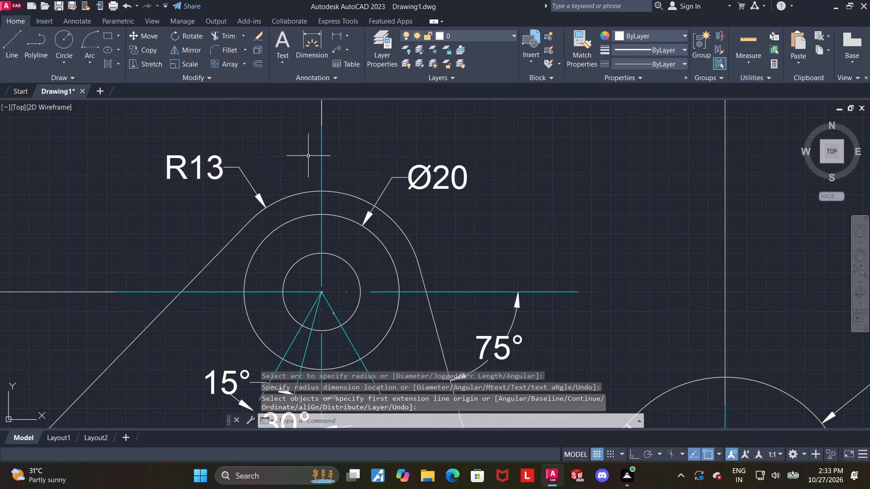
Examine the dimensioned part for missing dimensions and centrelines.
scroll(308, 156, "down", 2)
middle_click_drag(387, 222, 396, 192)
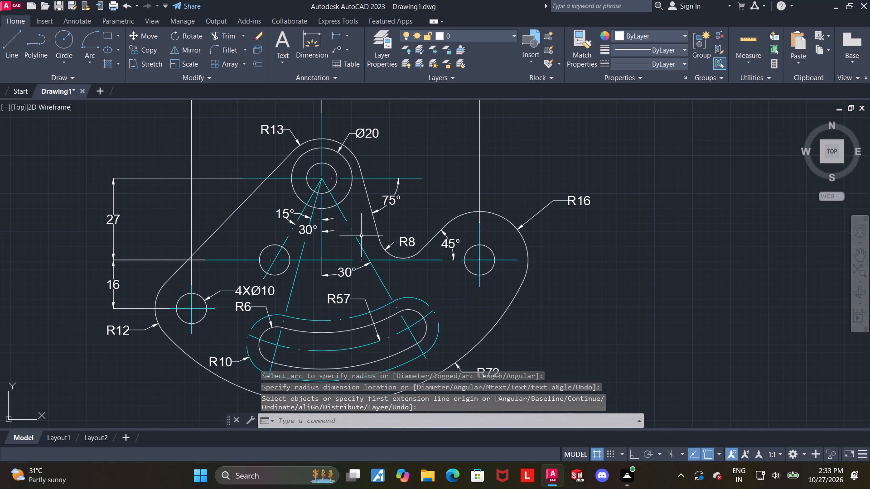
scroll(359, 236, "up", 1)
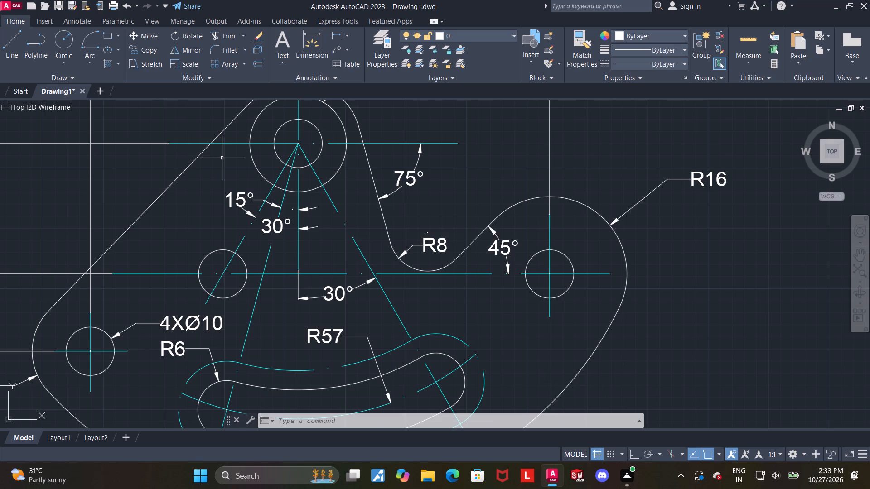
scroll(426, 223, "down", 1)
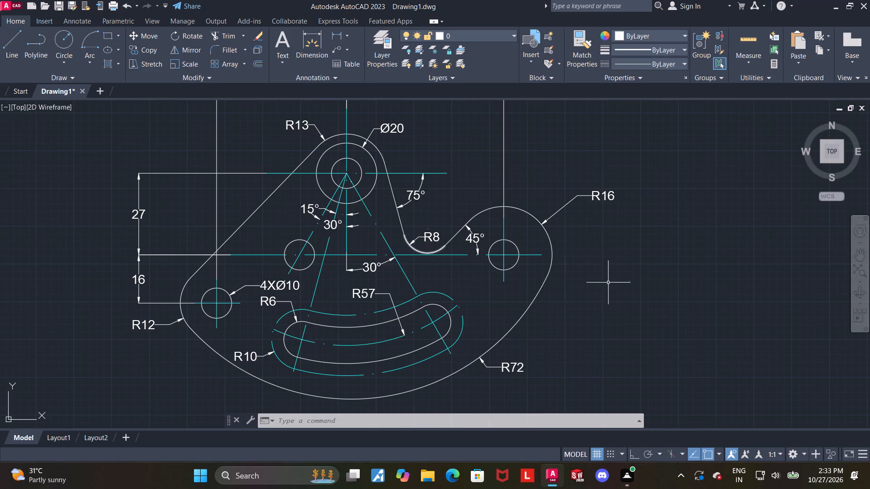
scroll(619, 276, "up", 1)
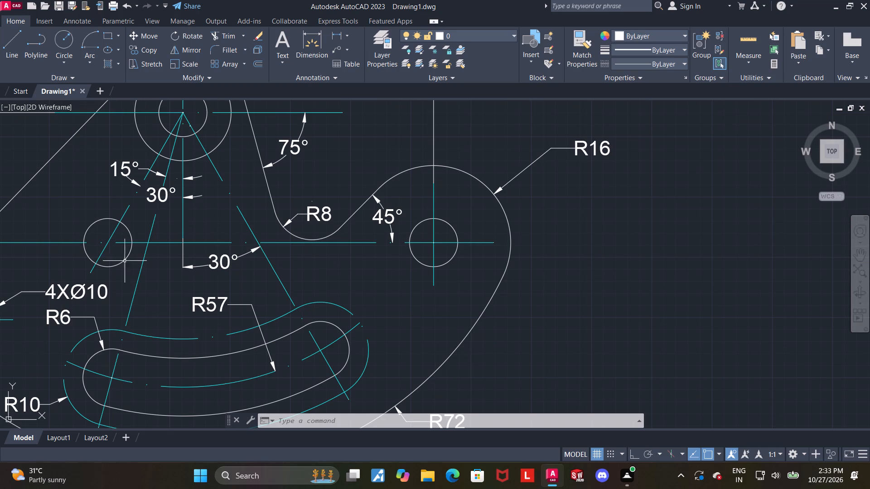
scroll(423, 279, "down", 2)
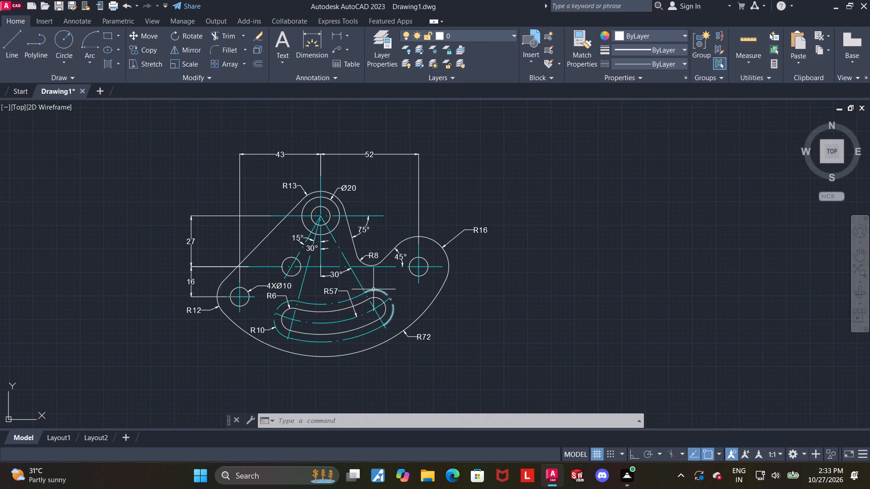
Draw a vertical line about 15 units long through the centre of the small hole on the middle horizontal centreline, left of the main axis.
scroll(282, 259, "up", 3)
left_click(10, 42)
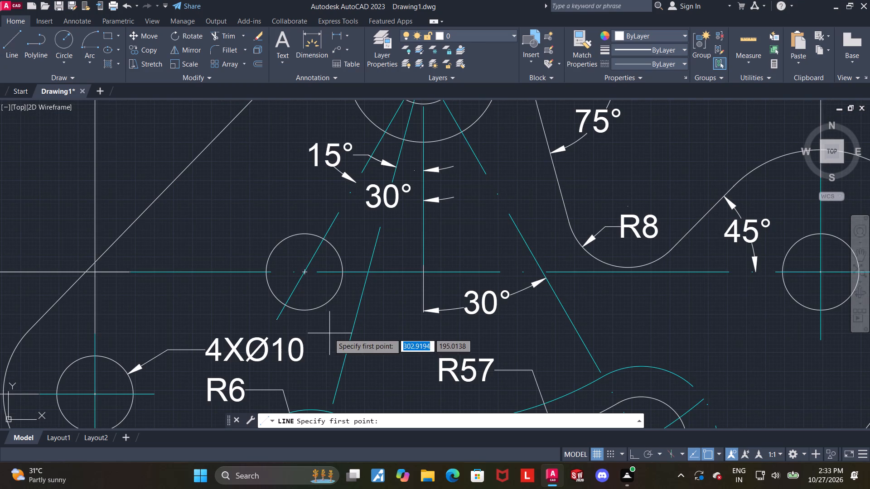
left_click(304, 320)
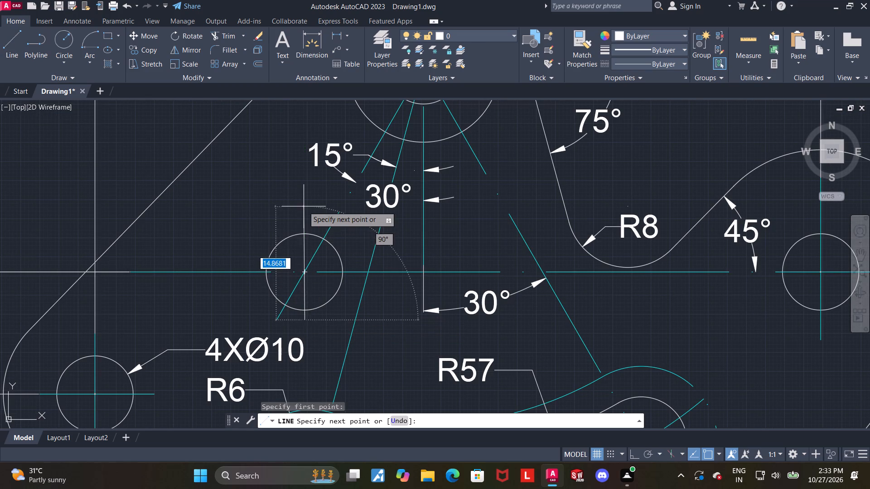
left_click(304, 206)
key("Escape")
Format the new vertical line through the small hole as a centreline with the ACAD dash-dot linetype and cyan colour.
left_click(304, 247)
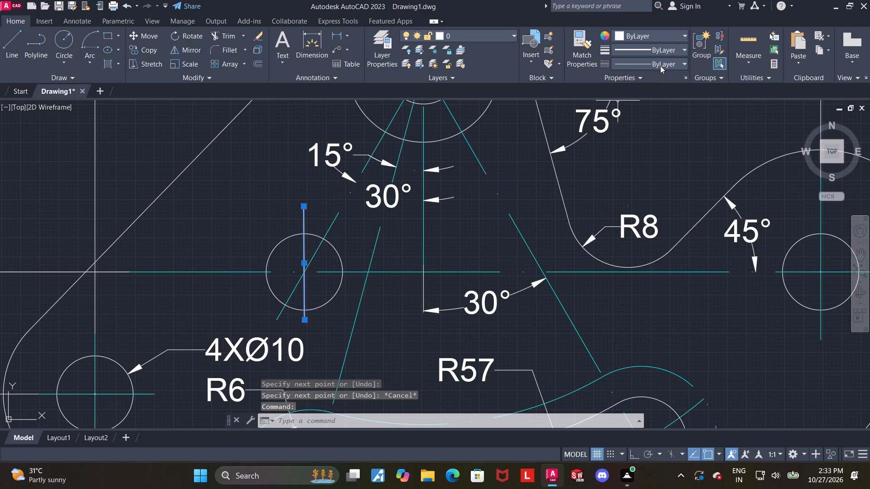
left_click(660, 66)
left_click(666, 97)
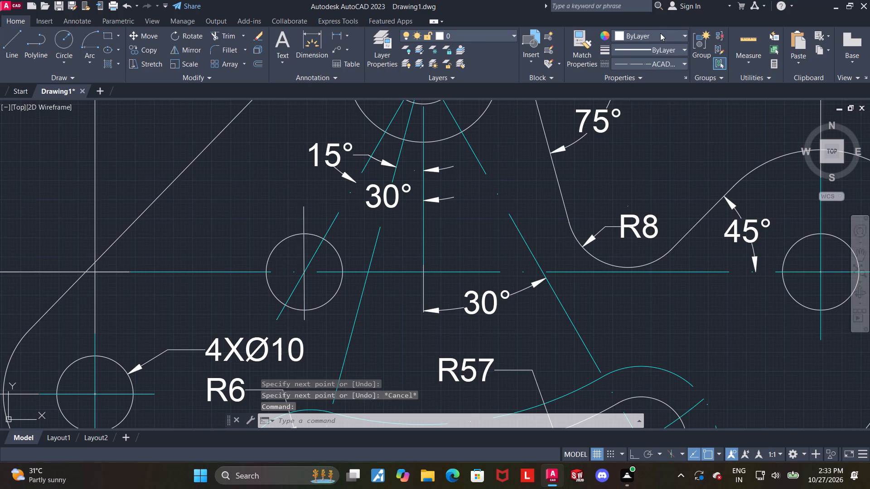
left_click(660, 33)
left_click(654, 146)
key("Escape")
Examine the whole part for completeness of its outline, centrelines and dimensions.
scroll(613, 182, "down", 2)
middle_click_drag(818, 258, 817, 258)
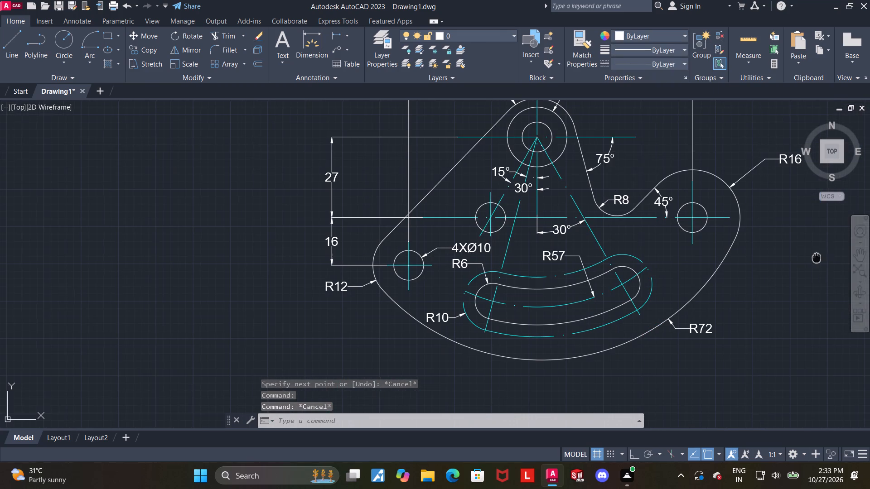
middle_click_drag(817, 258, 723, 276)
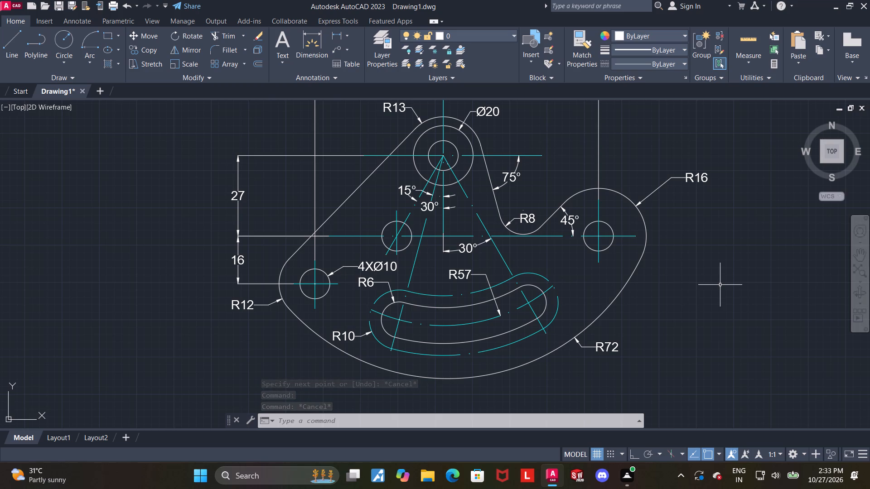
middle_click_drag(693, 279, 693, 305)
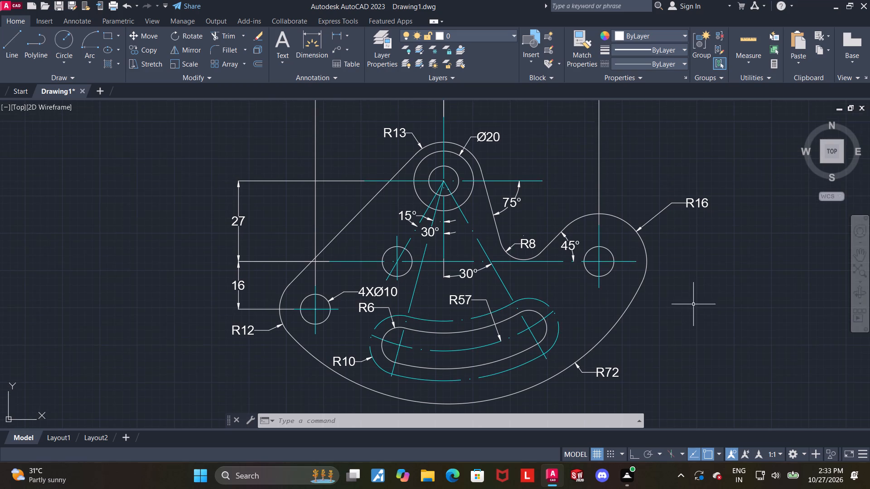
scroll(693, 302, "down", 1)
middle_click_drag(686, 301, 626, 280)
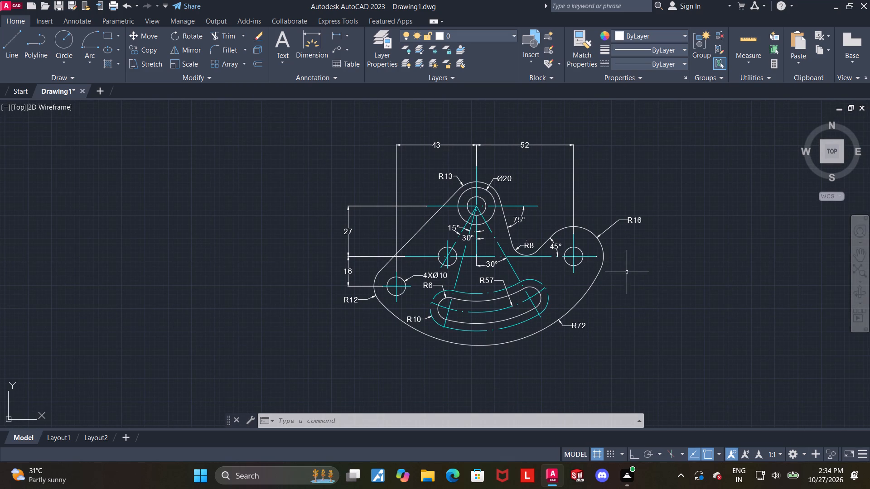
middle_click(637, 274)
middle_click_drag(653, 287, 646, 286)
middle_click_drag(652, 308, 633, 307)
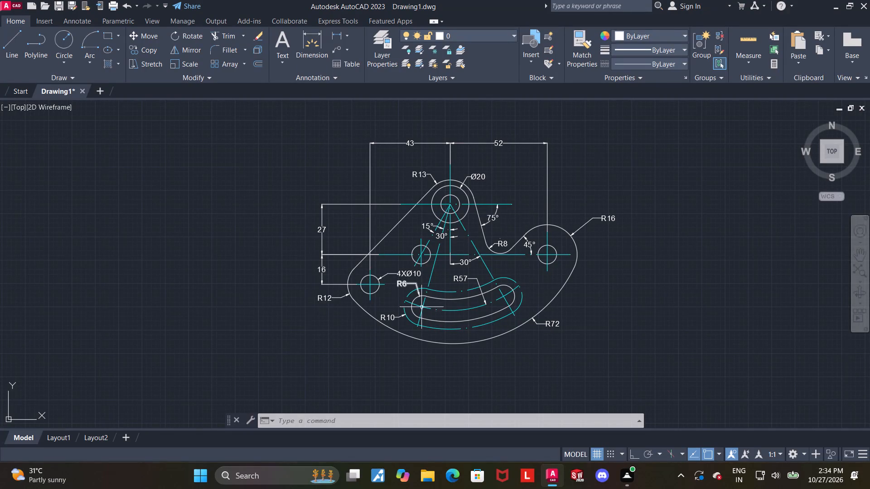
middle_click_drag(656, 318, 650, 318)
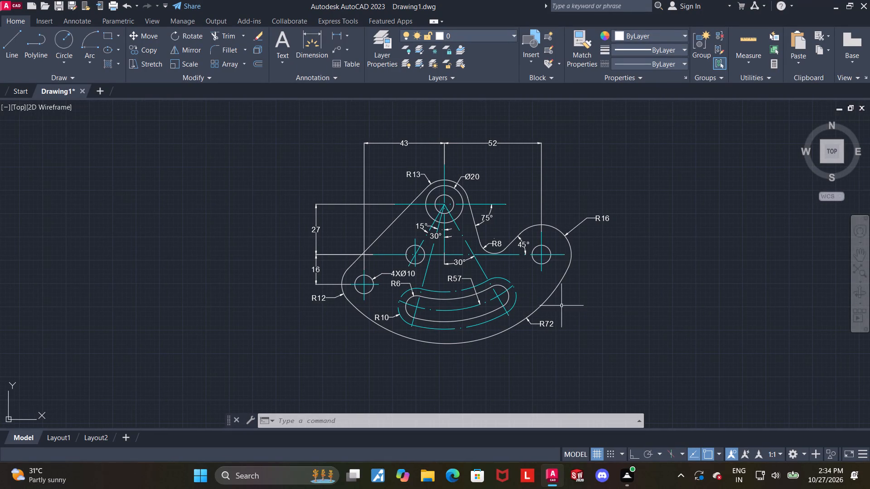
middle_click_drag(586, 300, 584, 325)
middle_click_drag(580, 308, 580, 325)
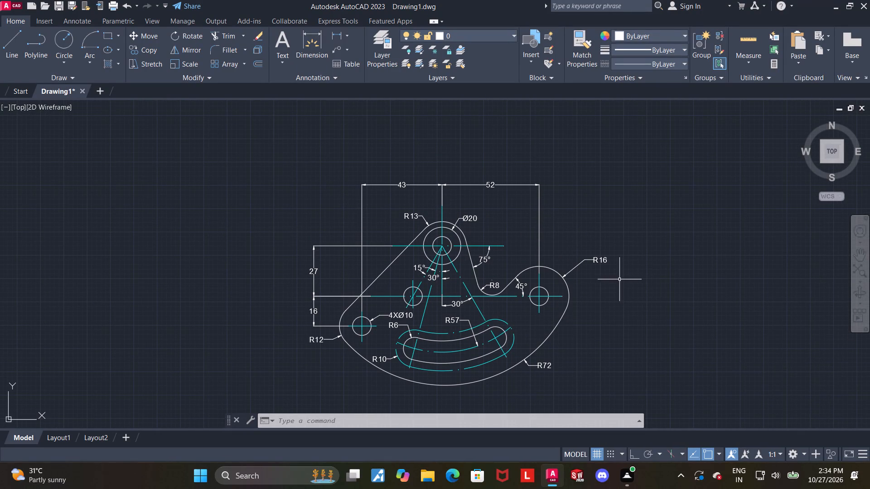
scroll(561, 280, "up", 2)
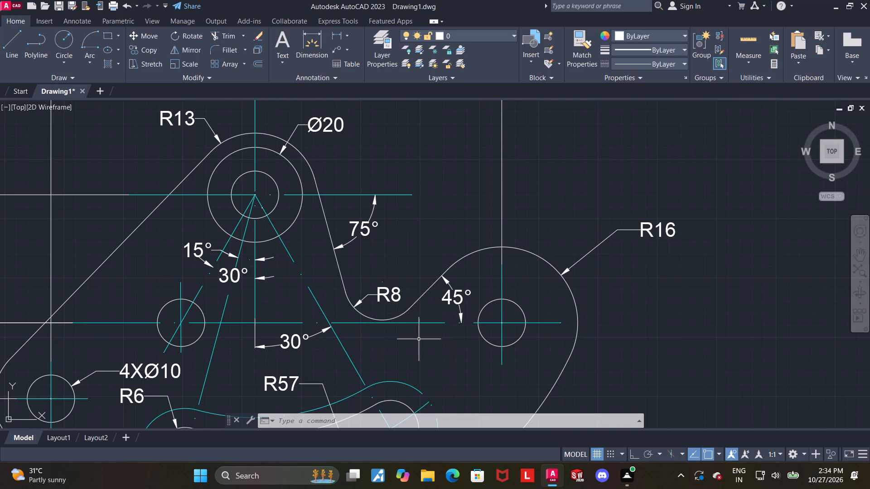
middle_click_drag(418, 240, 444, 229)
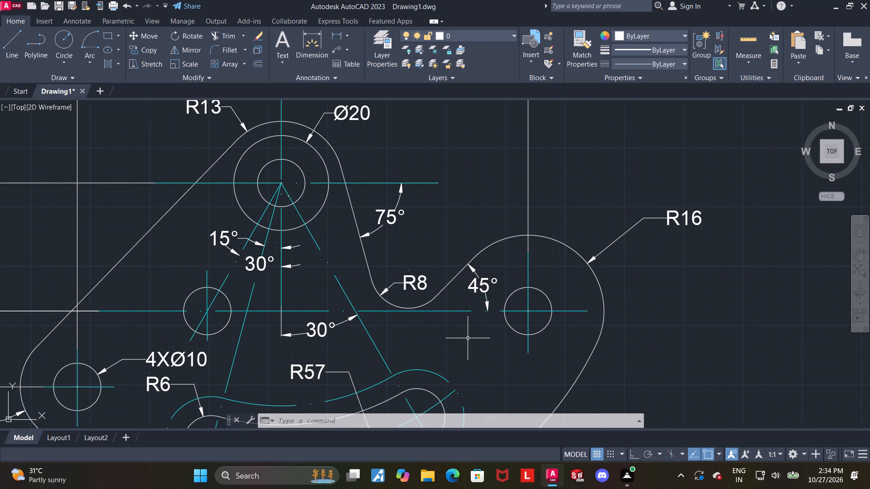
middle_click_drag(468, 338, 461, 322)
scroll(363, 267, "down", 1)
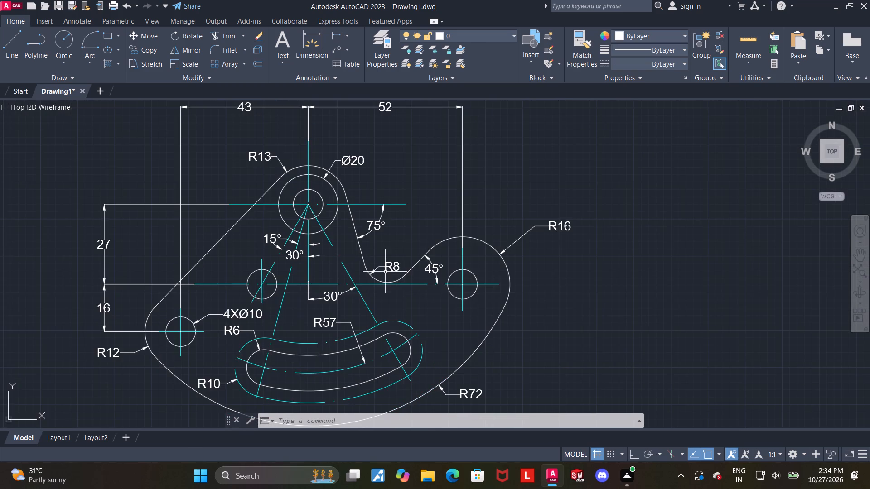
scroll(386, 272, "down", 1)
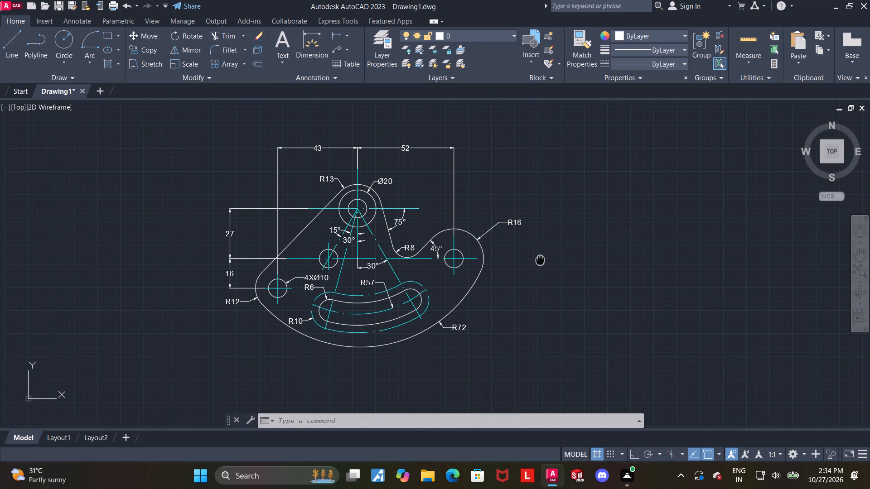
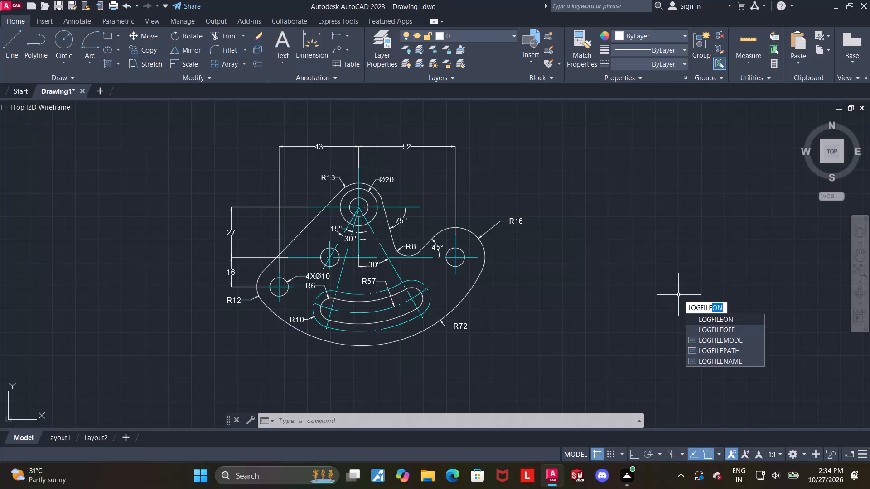
Turn off command log file recording with LOGFILEOFF.
left_click(699, 327)
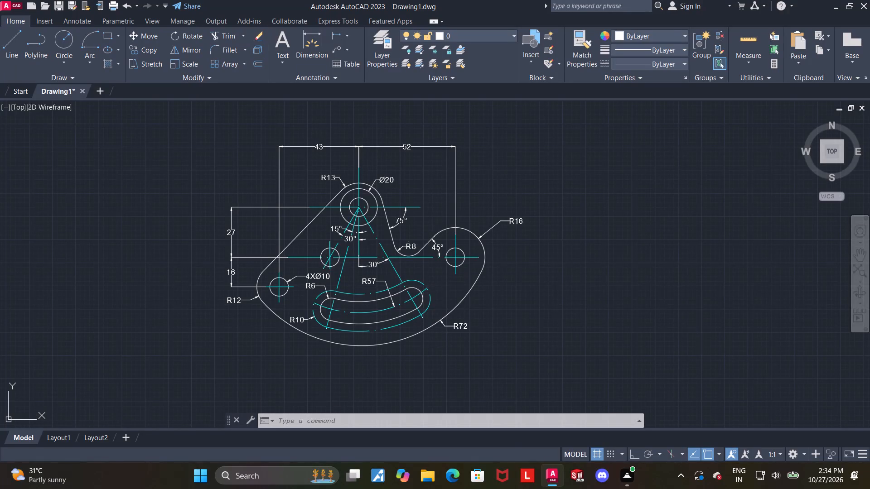
Save the drawing as "radial slot selector" in the Downloads folder.
key("ctrl+s")
type("rad")
type("ial slot selector")
double_click(275, 202)
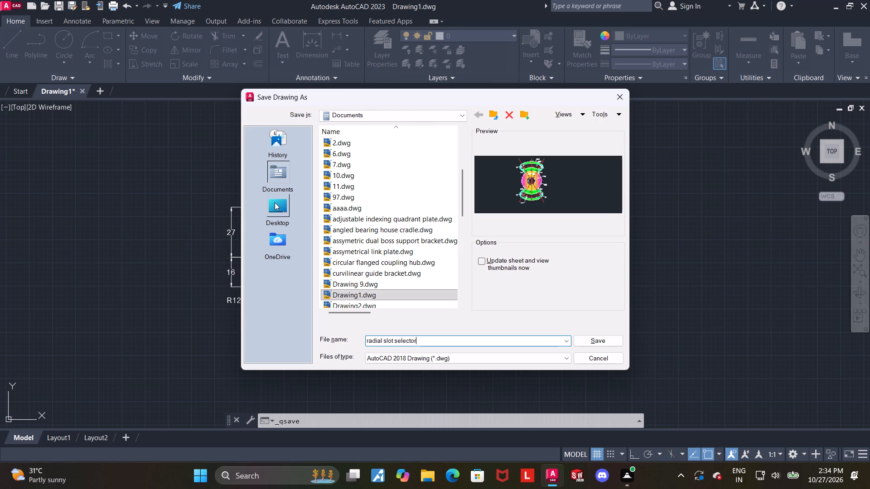
left_click(340, 205)
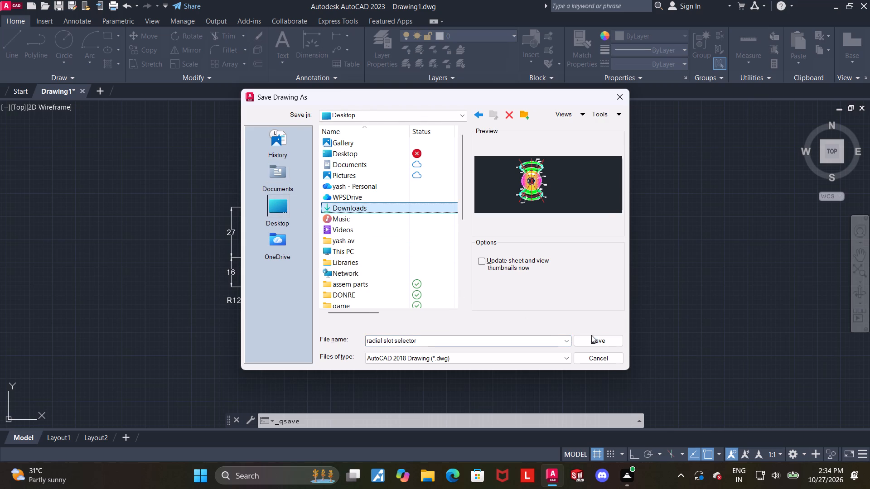
left_click(591, 336)
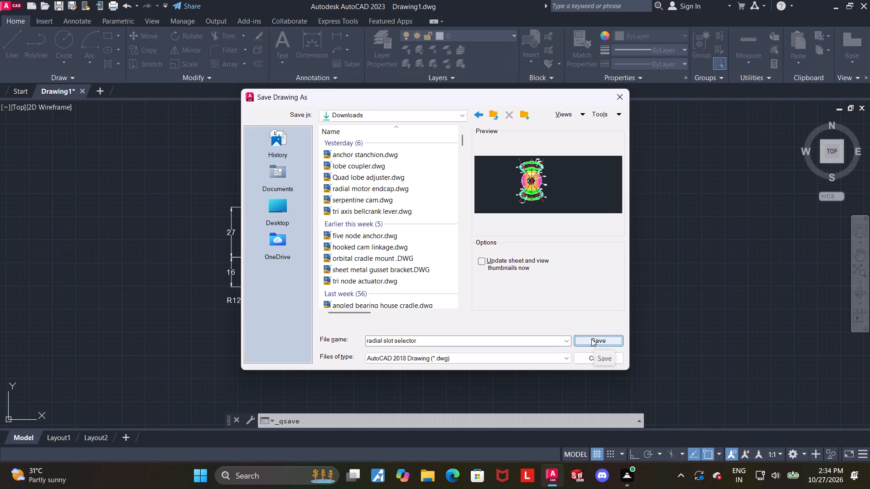
left_click(591, 339)
Set up a plot with the DWG To PDF.pc3 plotter on ISO A4 (297.00 x 210.00 MM) paper, with the plot centred.
type("plot")
key("Return")
left_click(313, 154)
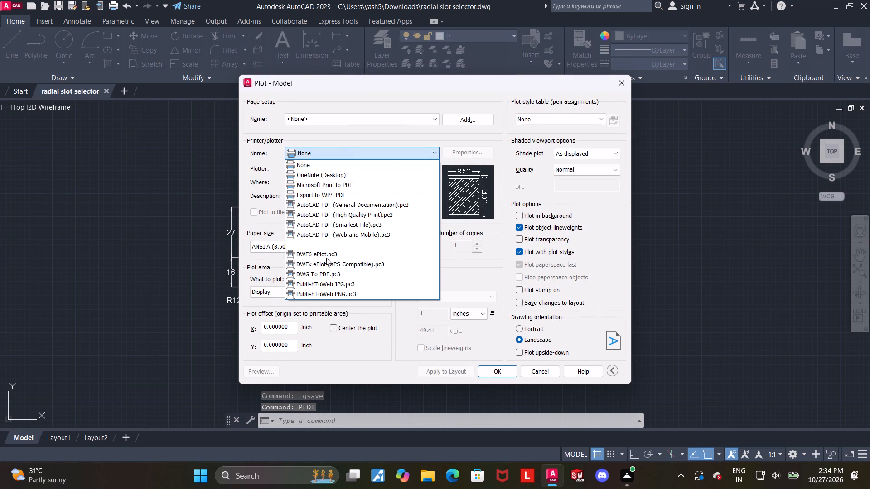
left_click(330, 276)
left_click(325, 245)
scroll(332, 338, "down", 7)
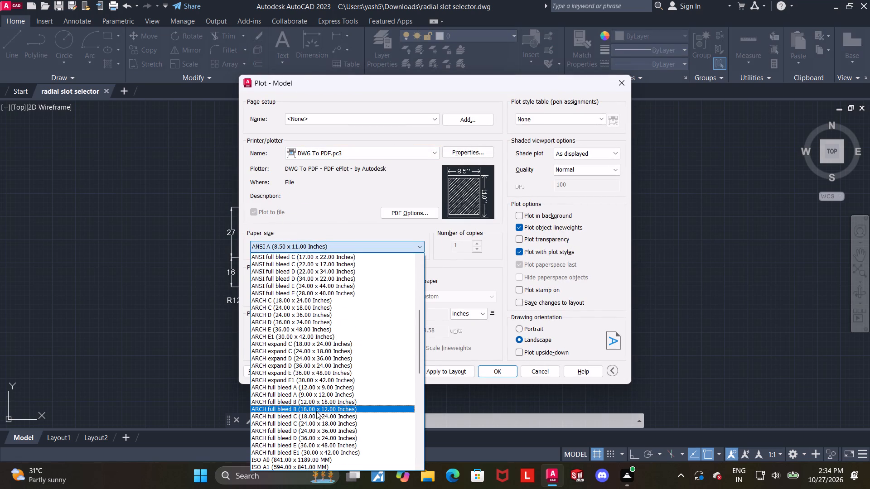
scroll(321, 345, "down", 6)
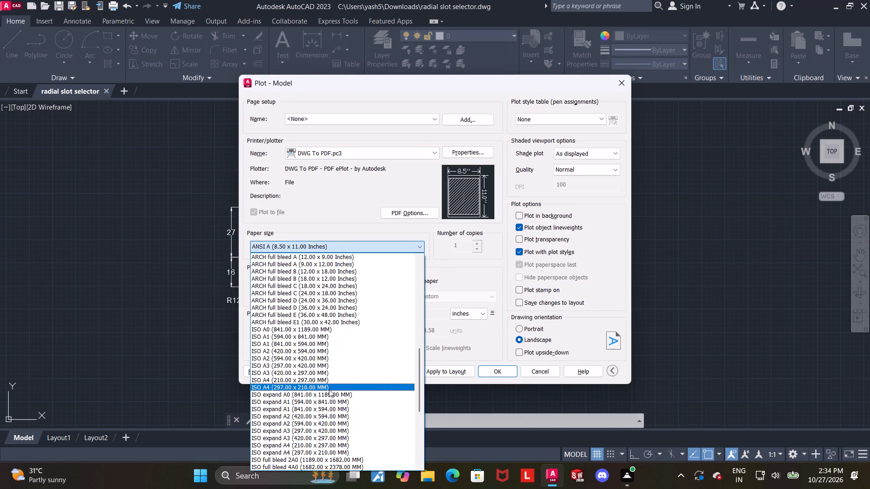
left_click(329, 389)
left_click(331, 326)
Set the plot area to a window enclosing the whole part and all its dimensions.
left_click(283, 289)
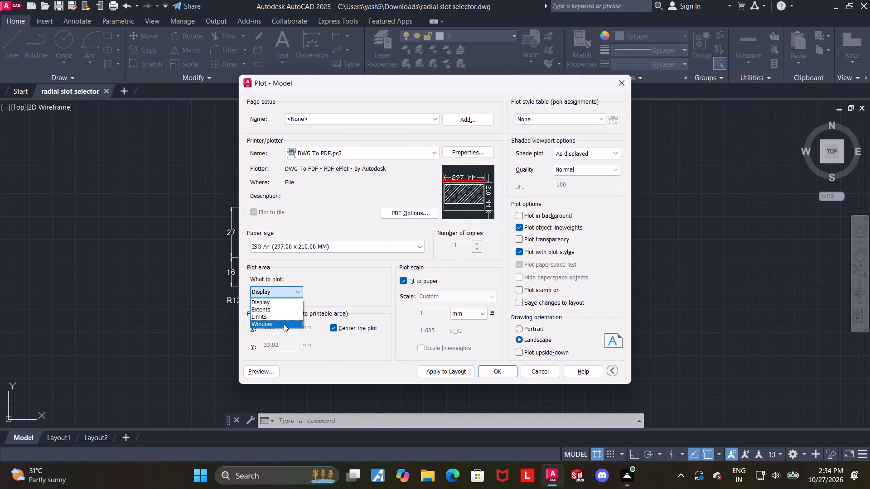
left_click(284, 327)
left_click(194, 120)
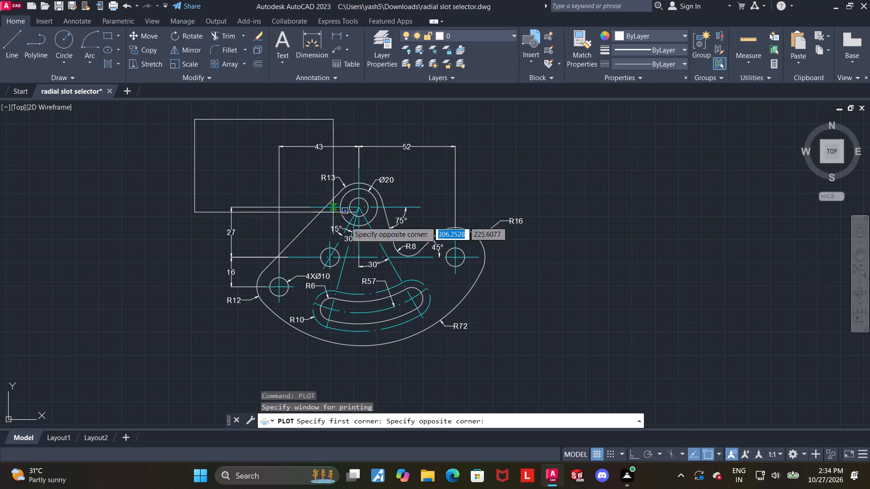
left_click(552, 364)
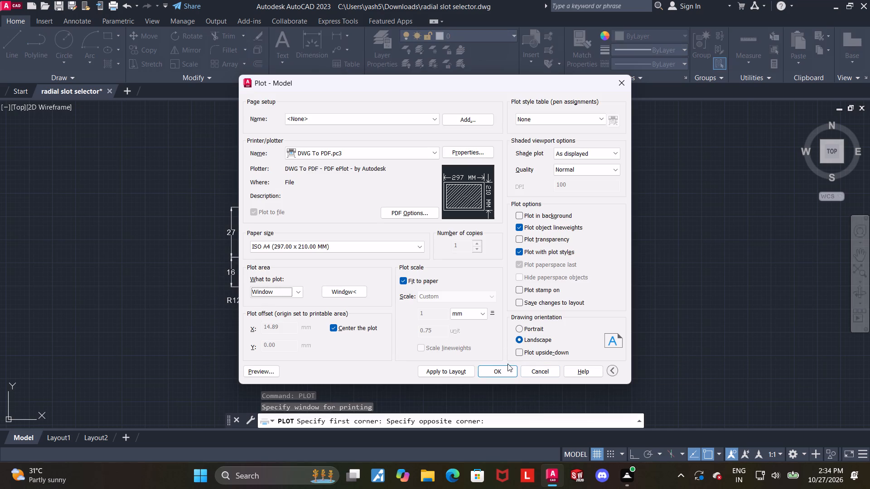
Plot the drawing to radial slot selector-Model.pdf in the Downloads folder and view the resulting PDF.
left_click(514, 372)
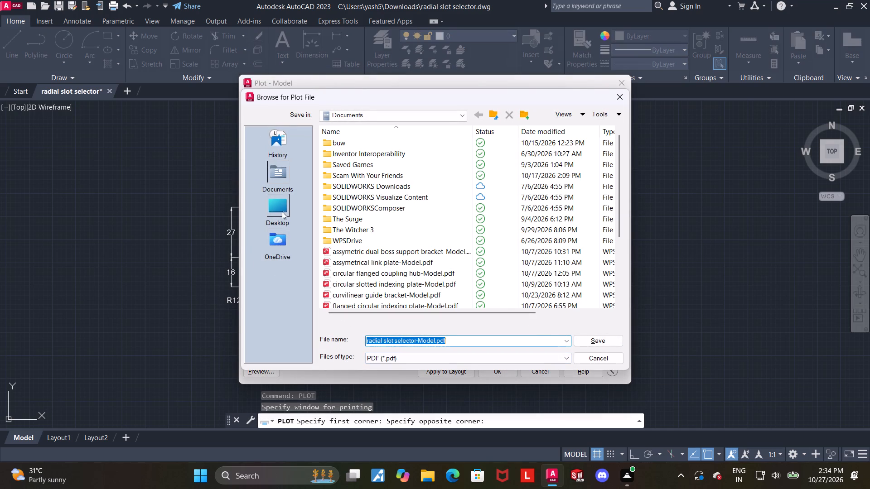
double_click(282, 211)
double_click(347, 211)
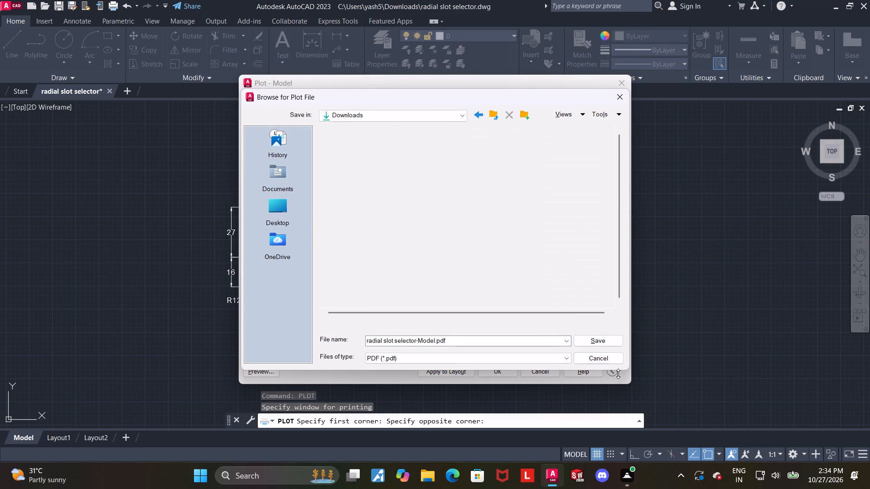
left_click(611, 341)
scroll(358, 208, "up", 2)
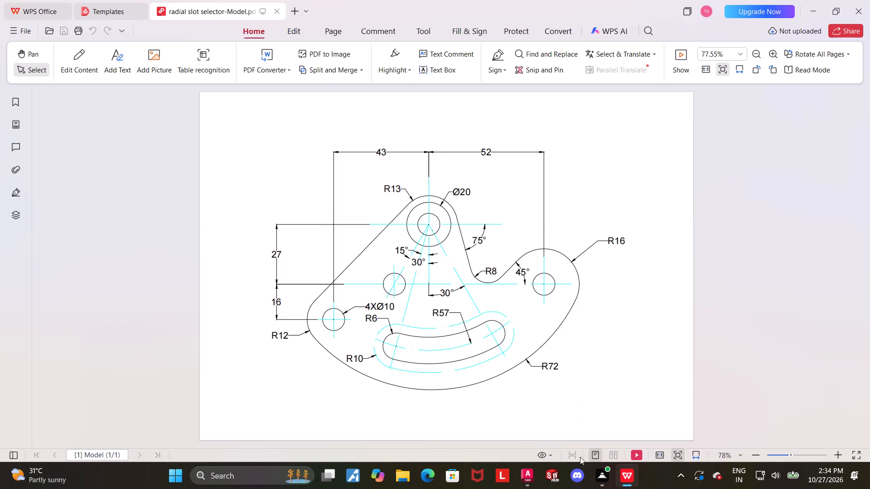
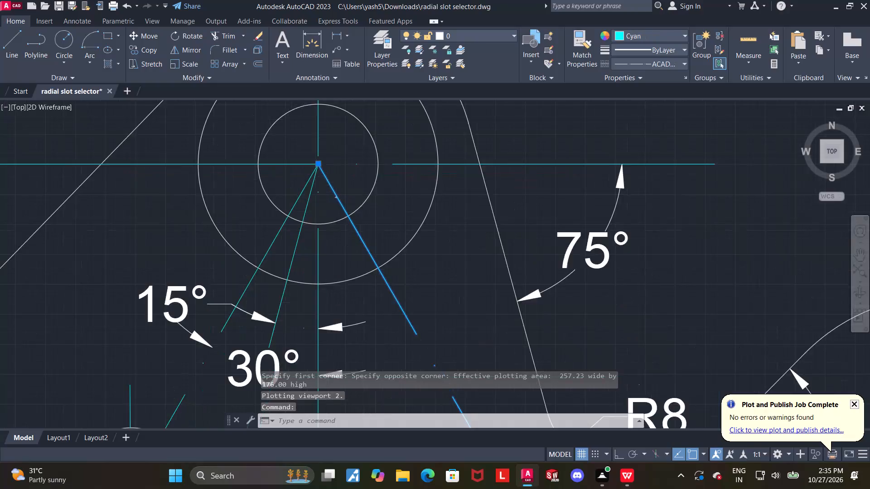
Deselect everything and look over the complete radial slot selector drawing with all its dimensions.
key("Escape")
left_click(329, 201)
scroll(329, 201, "down", 4)
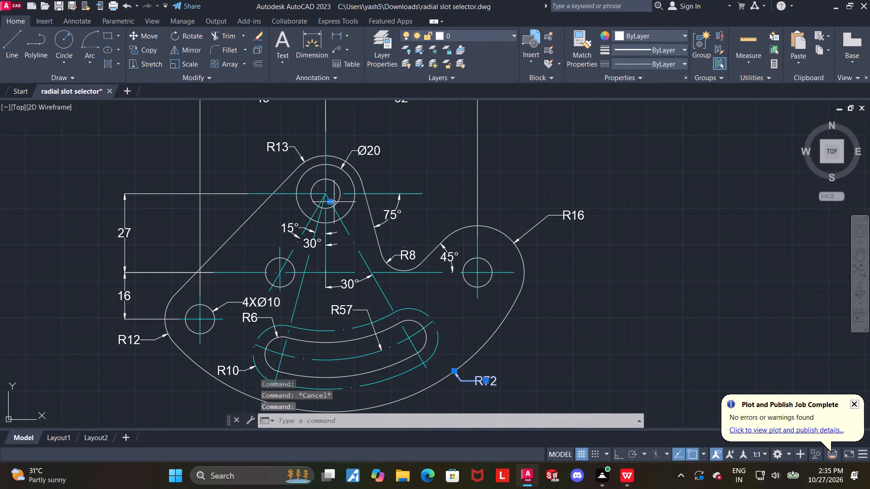
key("Escape")
key("Escape")
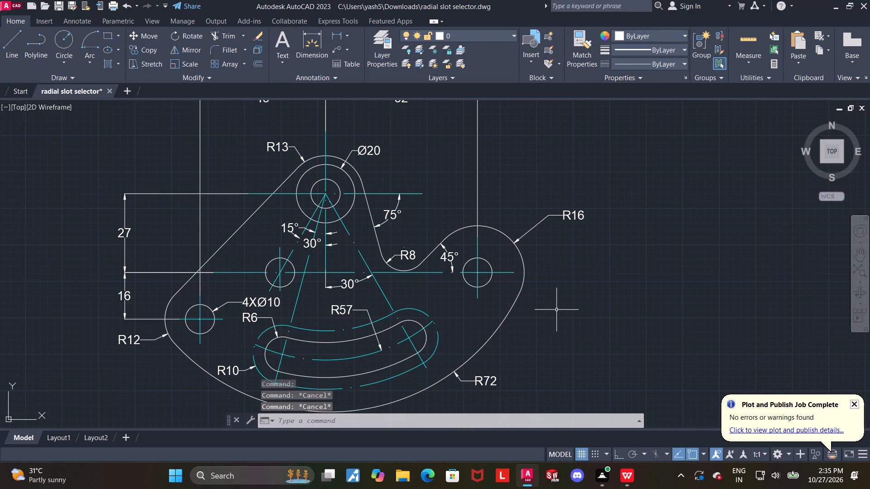
middle_click_drag(570, 291, 578, 230)
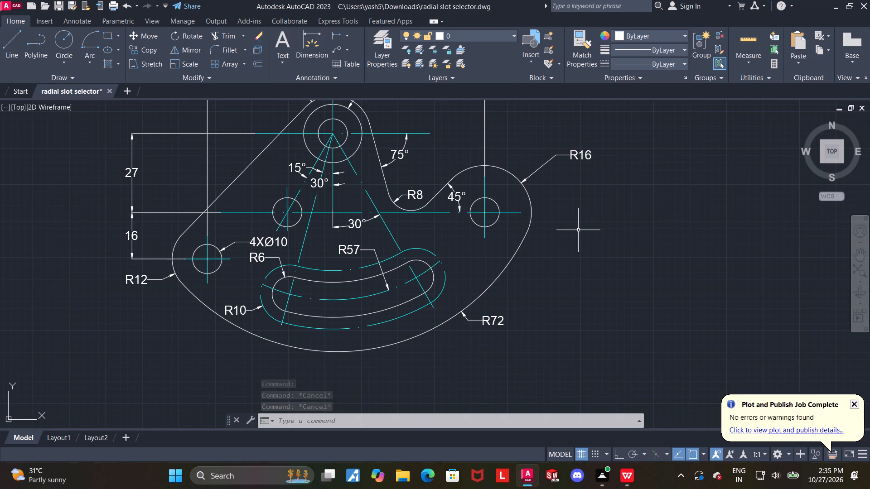
scroll(579, 232, "down", 2)
middle_click_drag(641, 247, 630, 306)
scroll(567, 320, "up", 1)
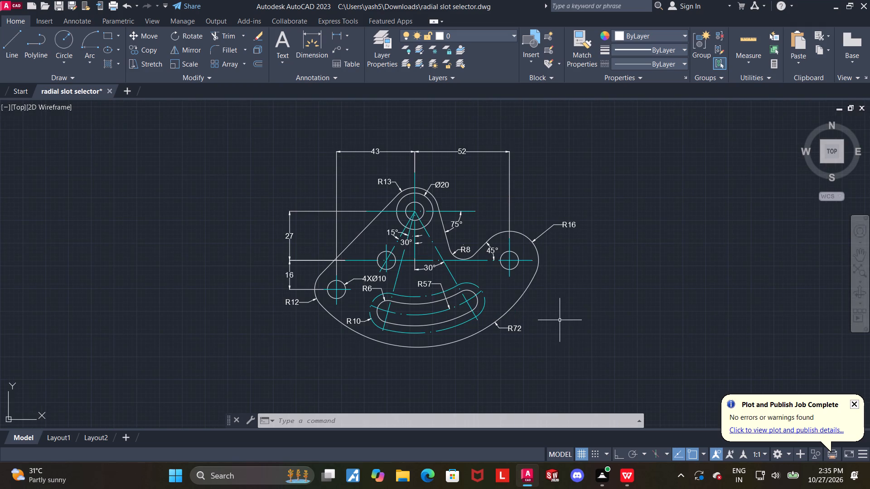